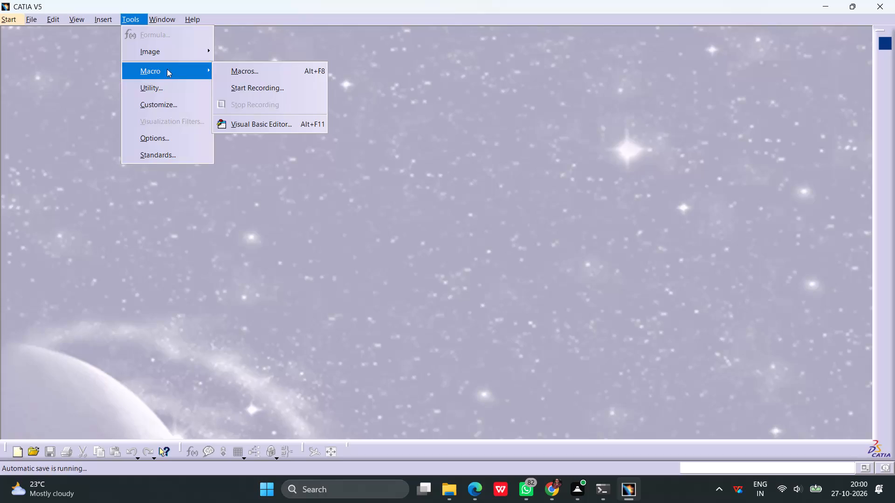
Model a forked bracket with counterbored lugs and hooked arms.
Choose the macro language and start recording a new macro in the Temp folder library.
click(243, 88)
click(590, 378)
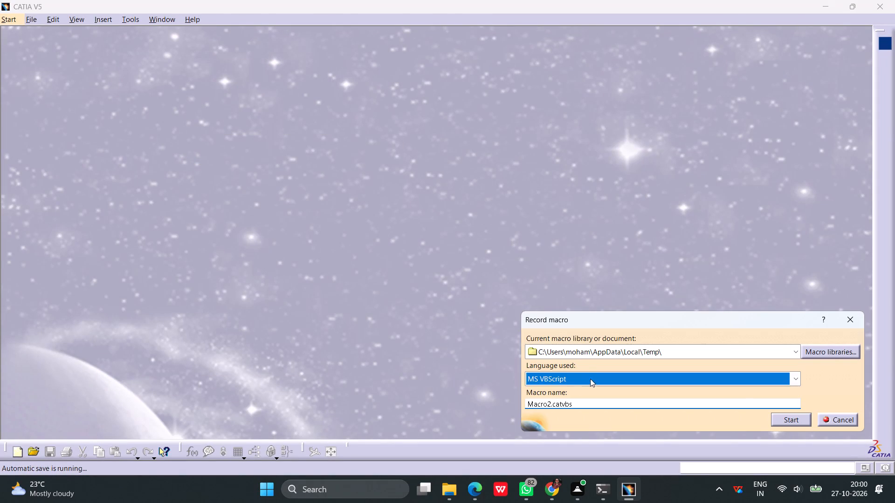
click(542, 396)
click(780, 421)
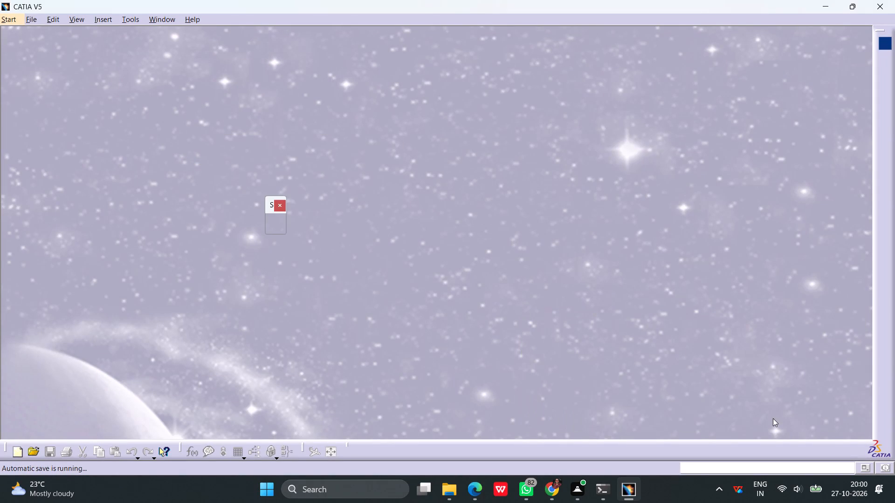
Create a new part in Part Design and open a sketch on the yz plane.
click(3, 17)
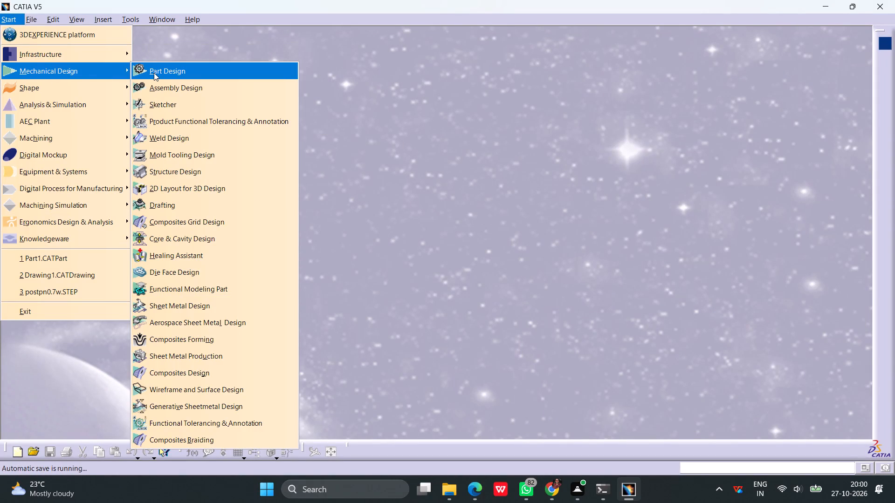
click(154, 73)
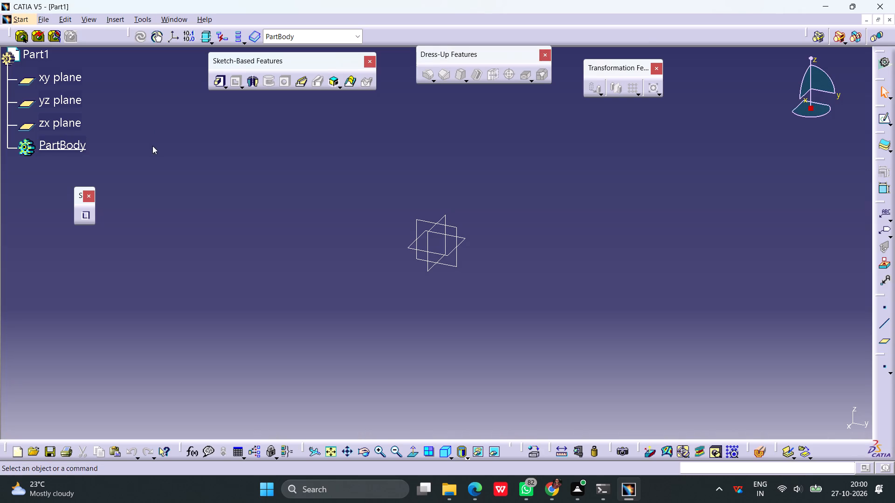
click(455, 261)
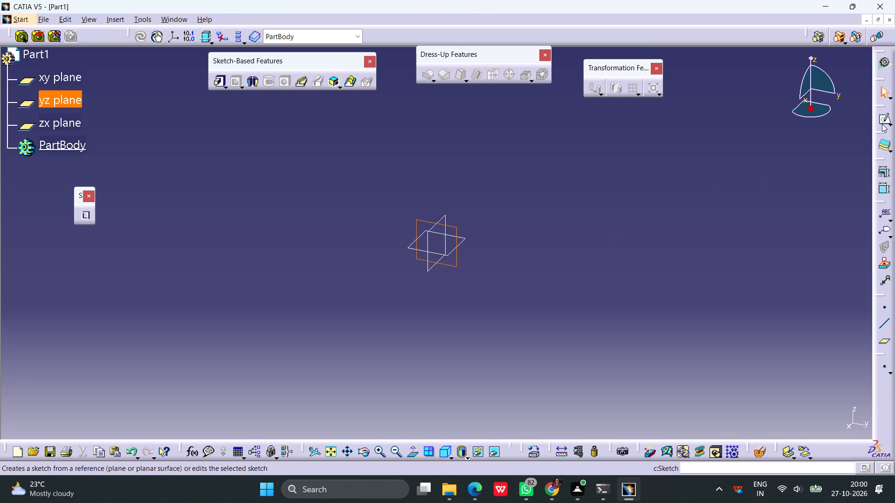
click(881, 120)
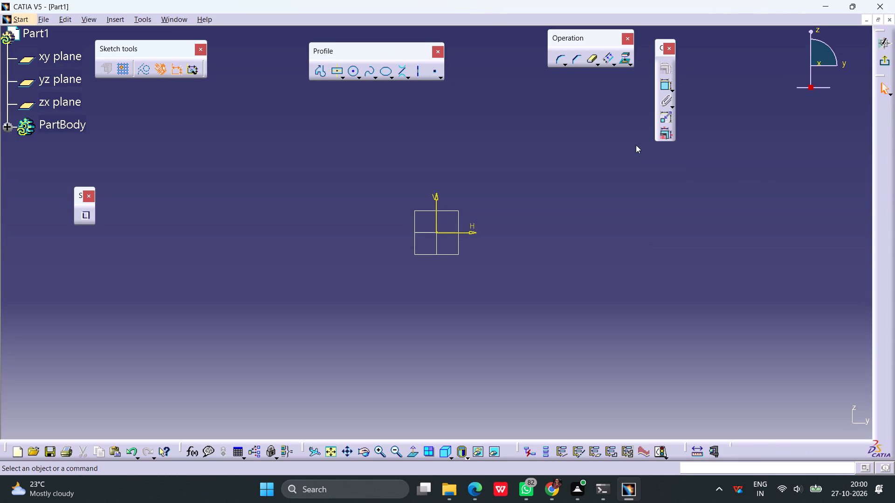
Sketch a horizontal line about 61 mm long from the origin along the negative H direction.
click(407, 76)
click(424, 90)
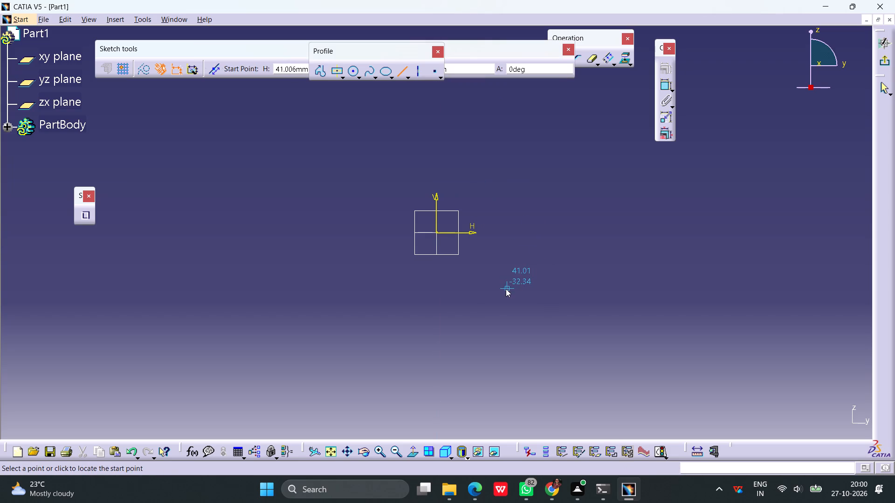
click(437, 232)
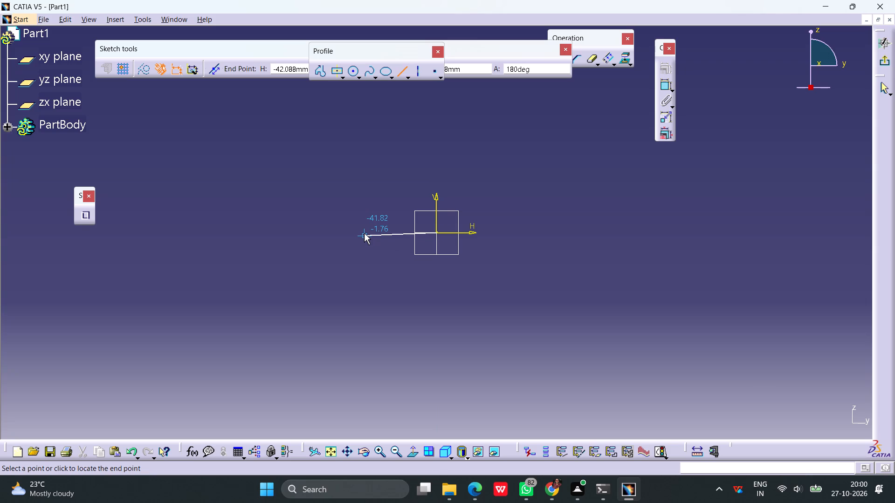
click(333, 231)
Dimension the horizontal line's length below it and set it to 100 mm.
click(663, 88)
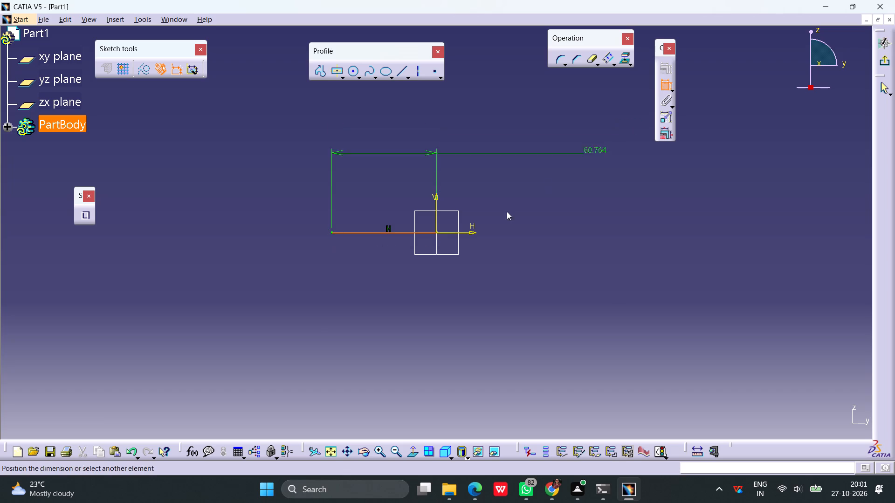
click(369, 285)
double_click(369, 285)
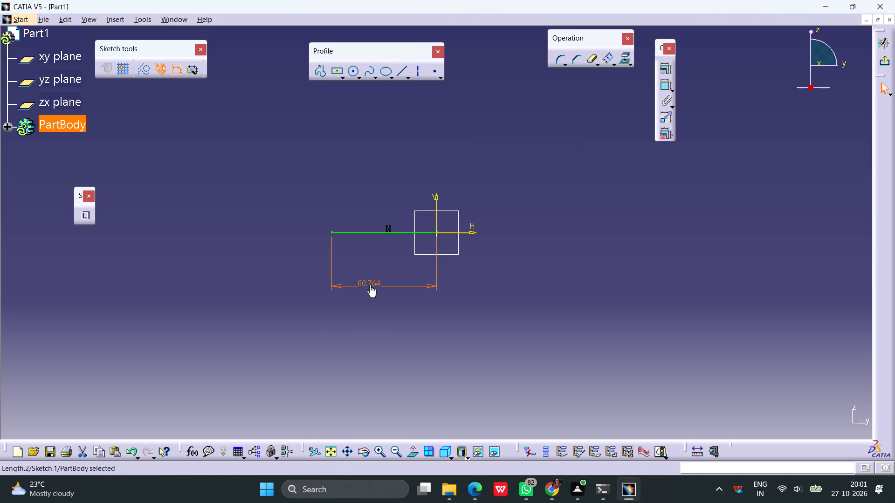
double_click(369, 285)
text(100)
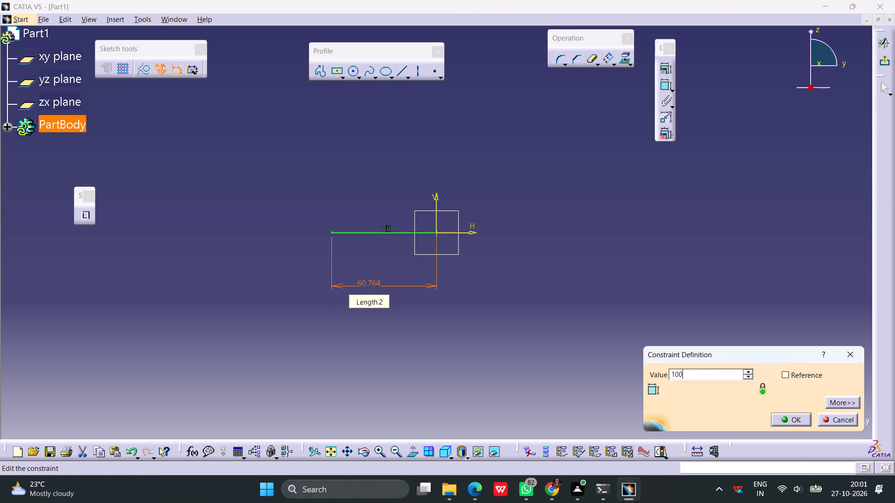
key(Return)
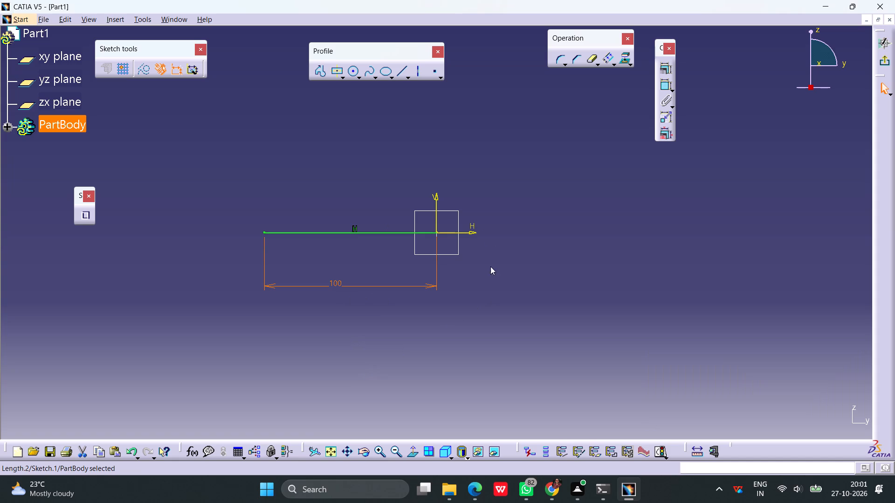
Sketch a vertical line about 20 mm long upward from the horizontal line's far end, opposite the origin.
click(399, 77)
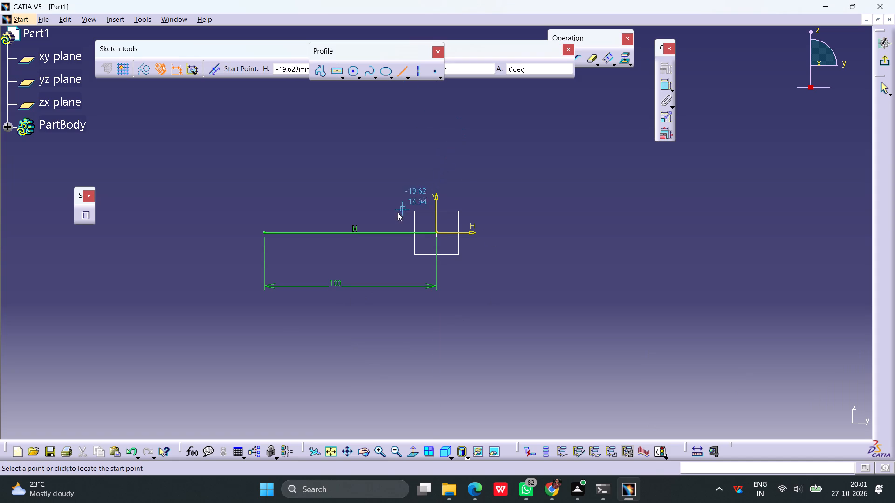
click(262, 234)
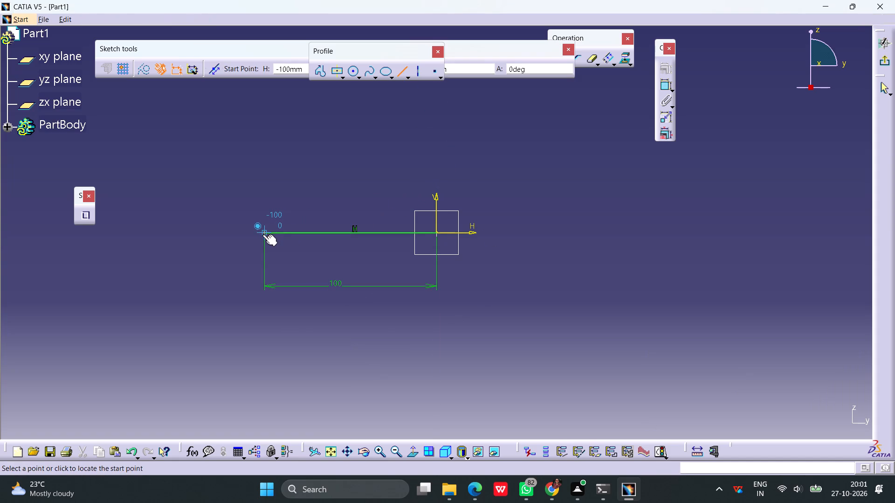
click(266, 197)
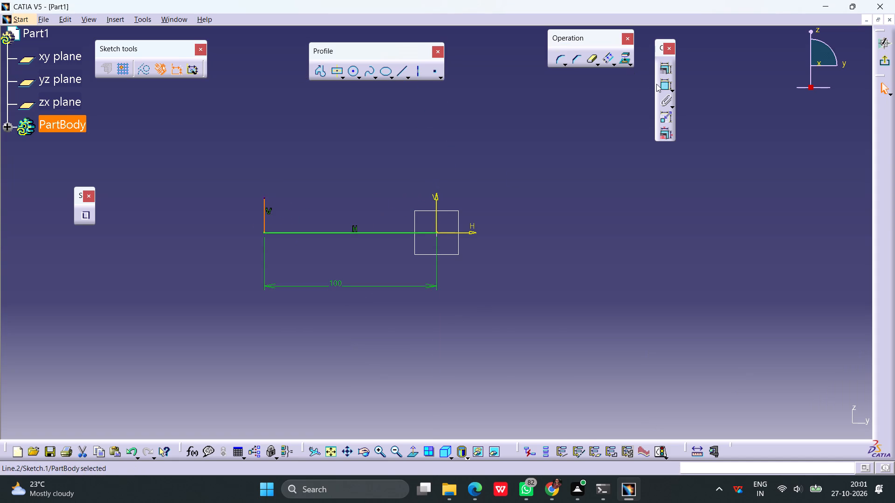
Dimension the upward vertical line's length and set it to 50 mm.
click(659, 86)
click(235, 247)
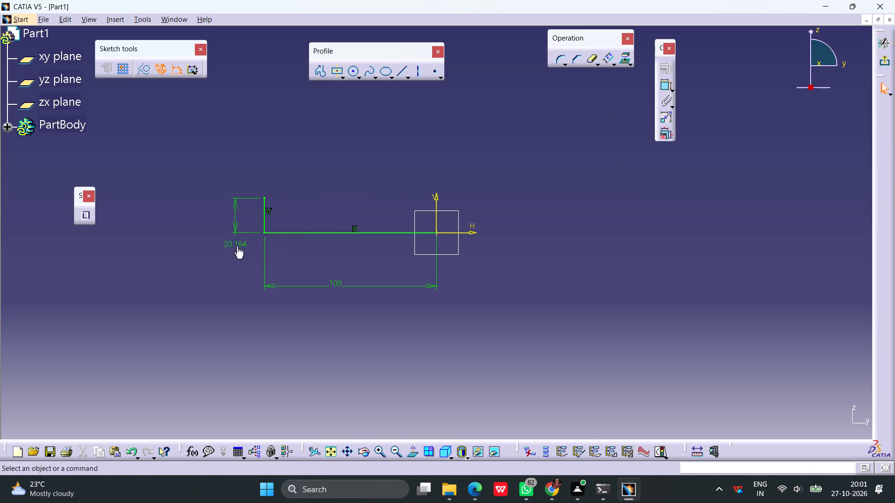
double_click(234, 244)
text(50)
key(Return)
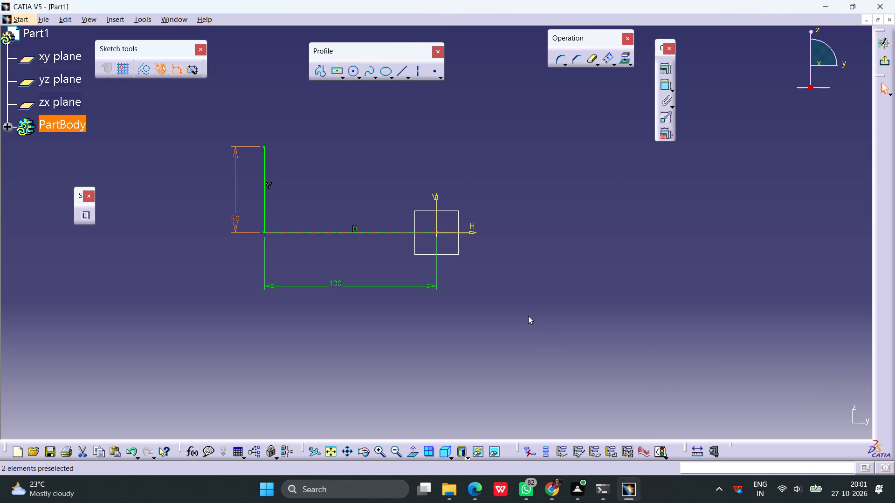
click(503, 287)
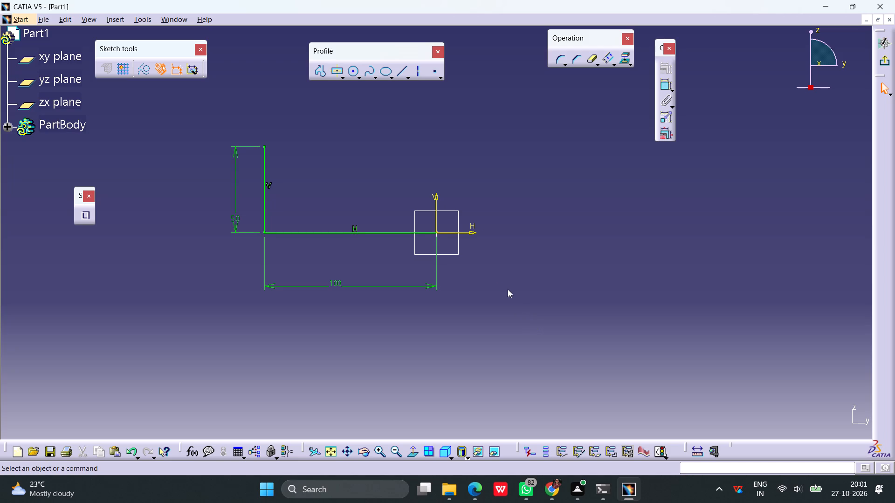
Sketch a vertical line about 41 mm long straight down from the origin.
click(398, 75)
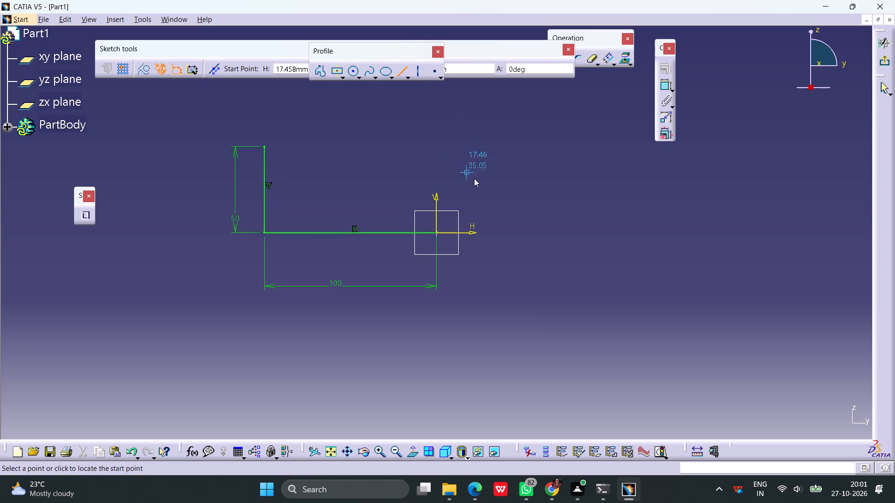
click(437, 231)
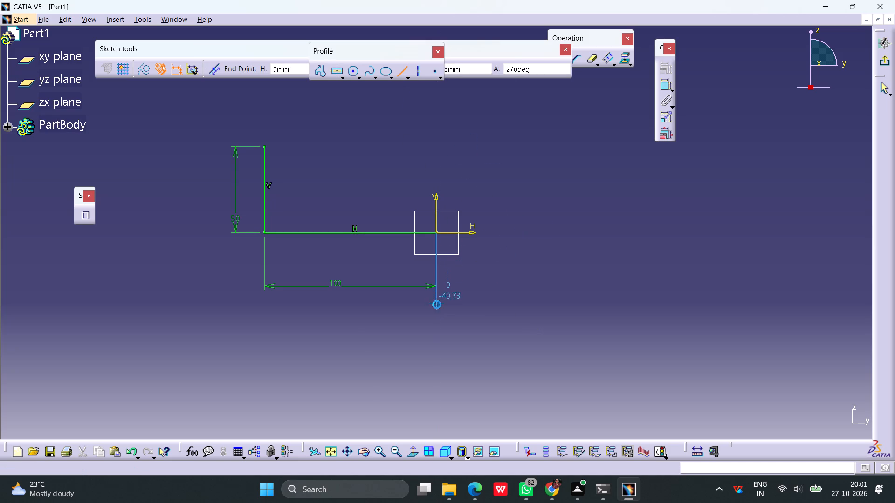
click(436, 303)
Dimension the length of the vertical line below the origin and set it to 36.5 mm.
click(667, 86)
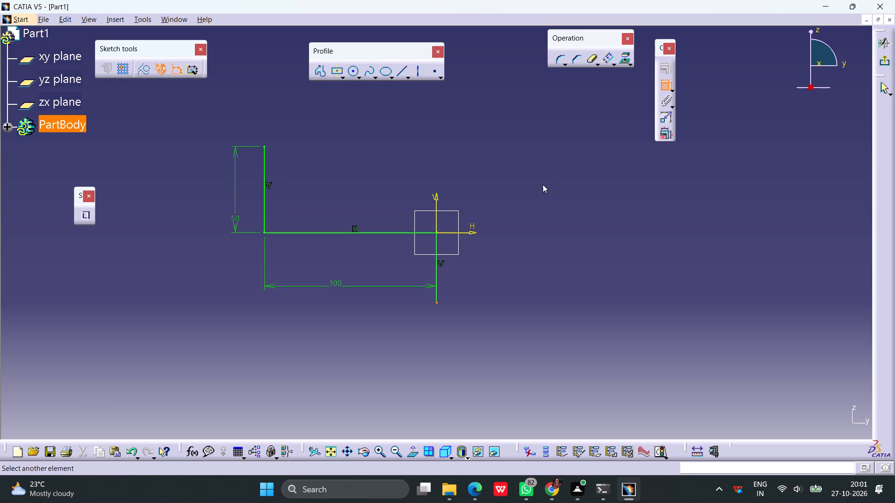
click(436, 264)
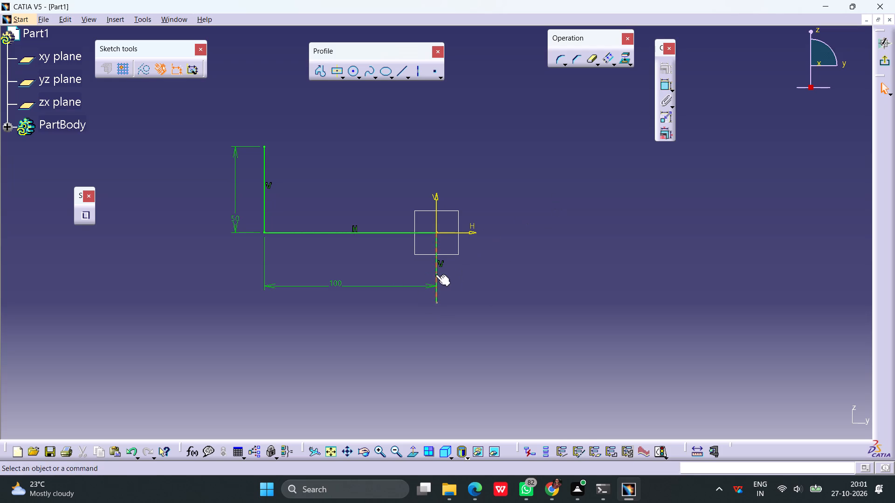
click(435, 274)
click(661, 88)
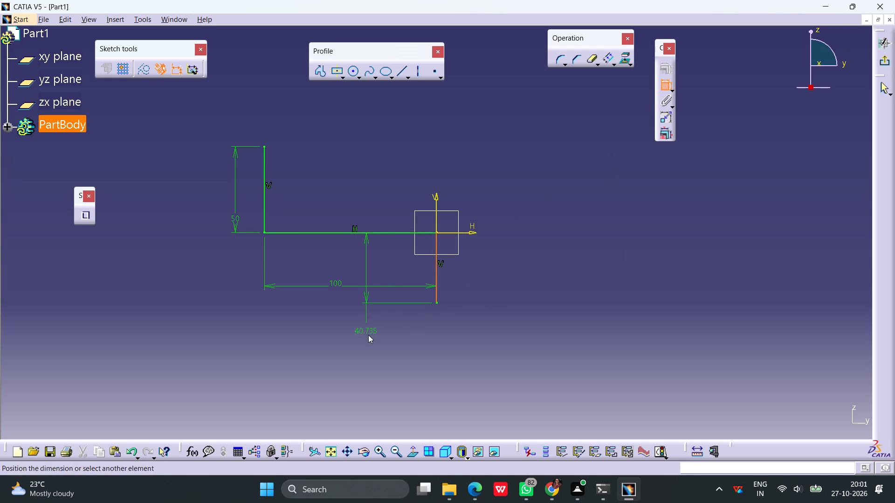
click(397, 324)
double_click(399, 320)
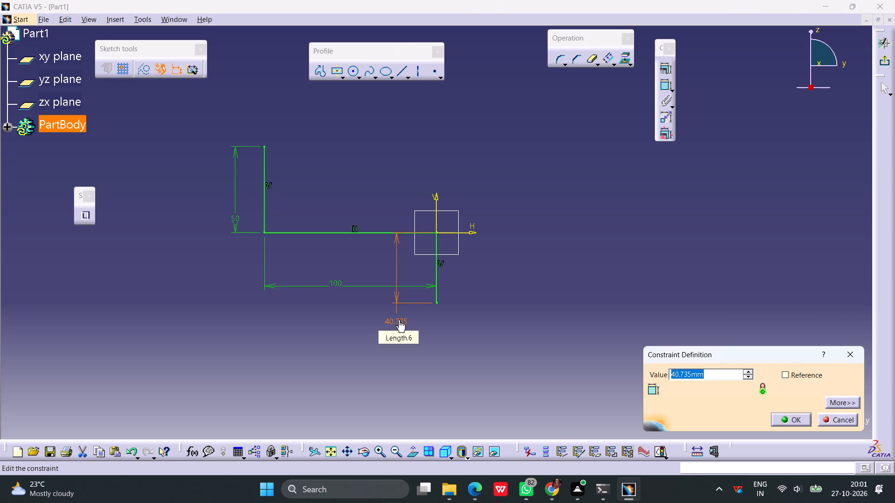
text(36.5)
key(Return)
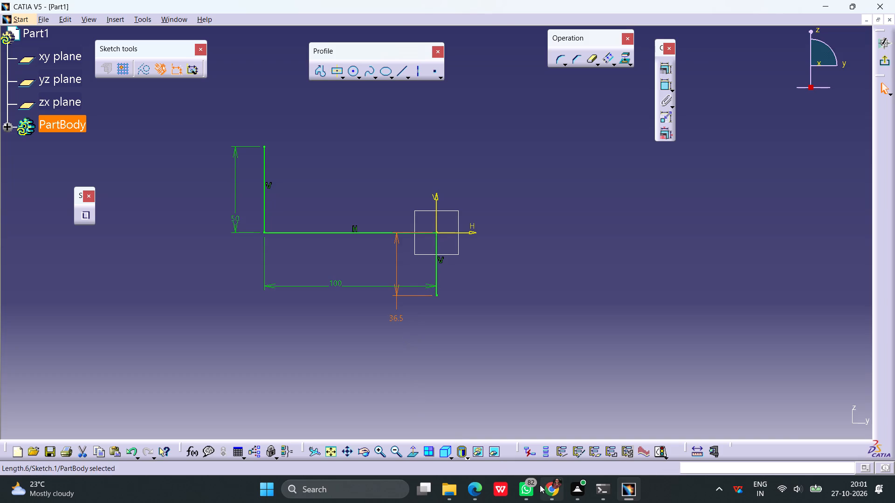
Switch to Chrome and pause the naat video playing in YouTube's miniplayer.
click(560, 490)
click(238, 18)
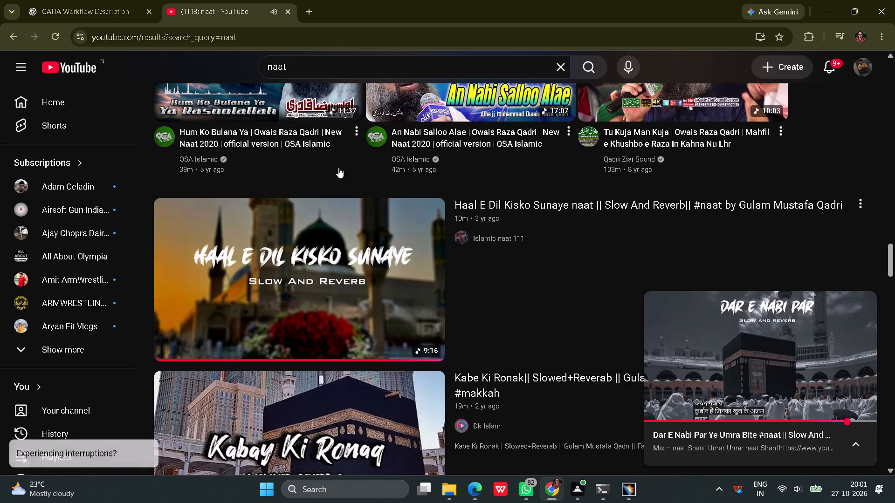
scroll(384, 274, up, 15)
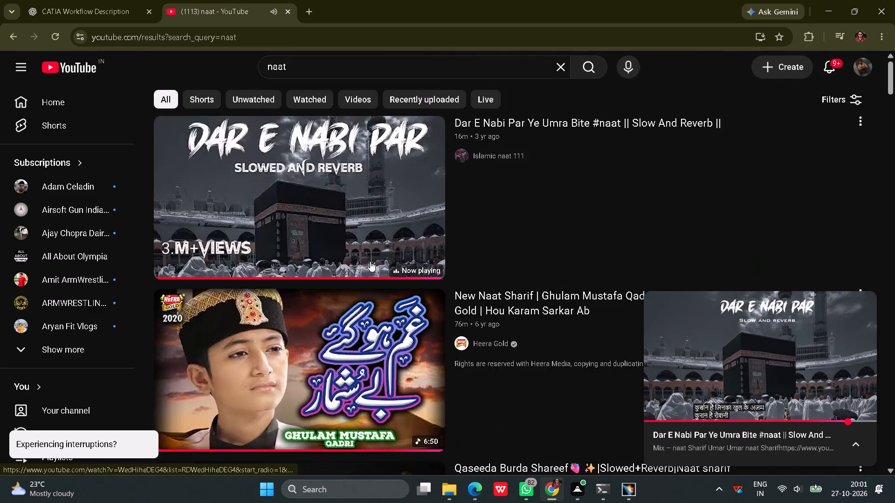
scroll(370, 262, down, 5)
click(768, 361)
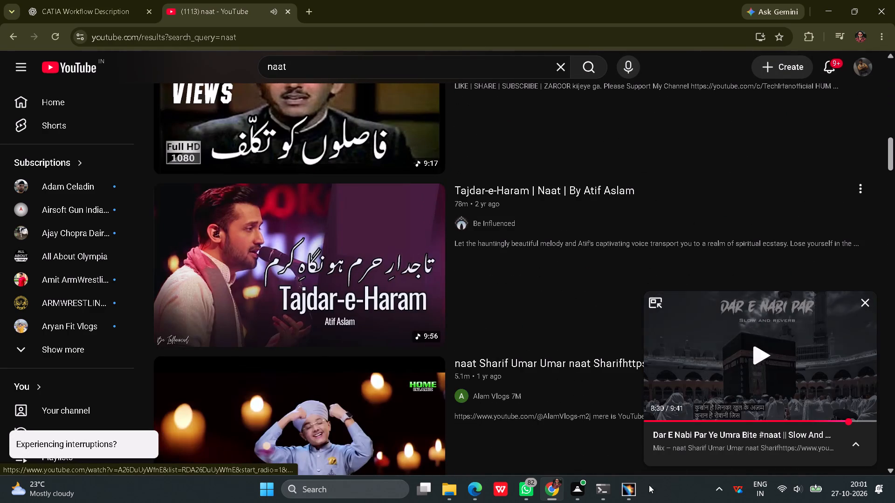
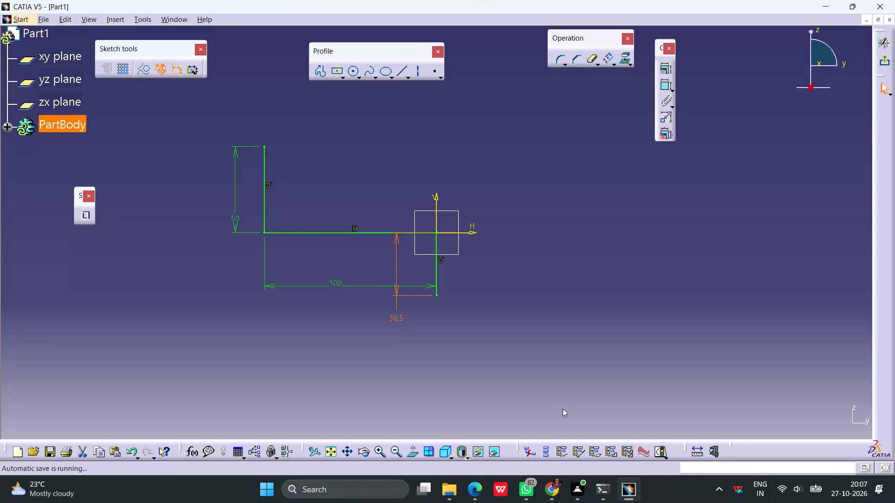
Sketch a vertical line about 36.5 mm long, about 34.5 mm along positive H, from the first lower line's end level up to the H axis.
click(510, 342)
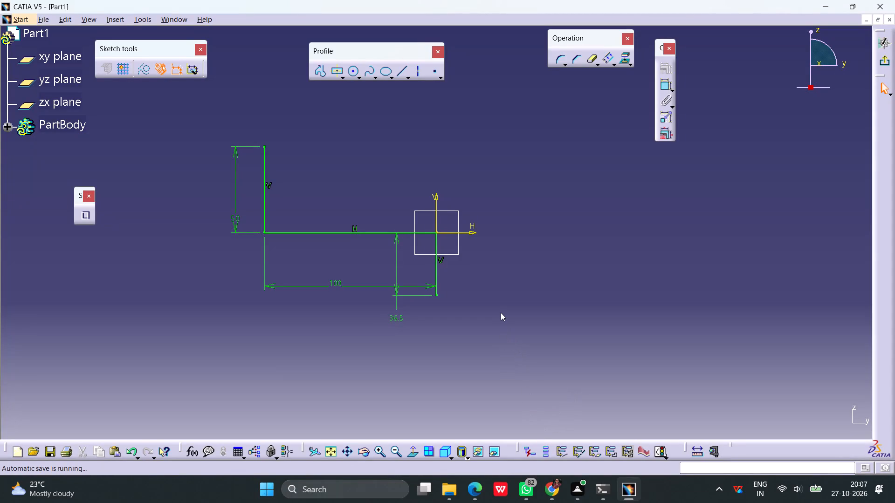
click(399, 77)
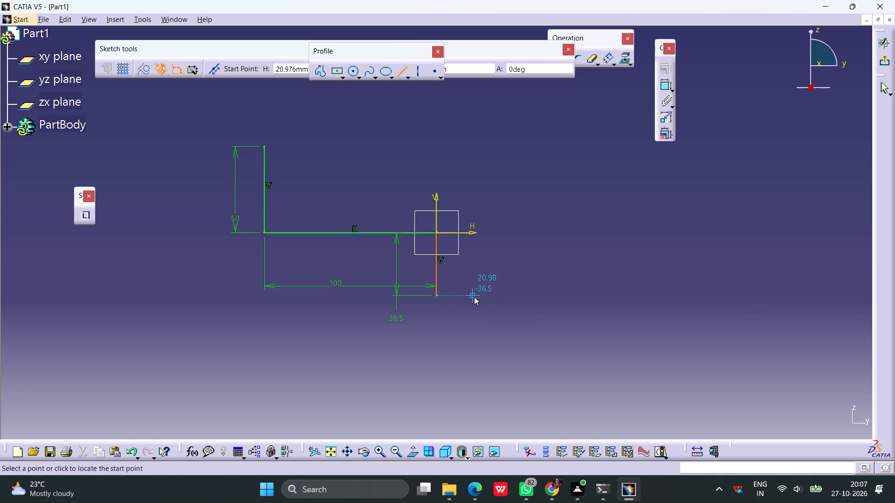
click(497, 296)
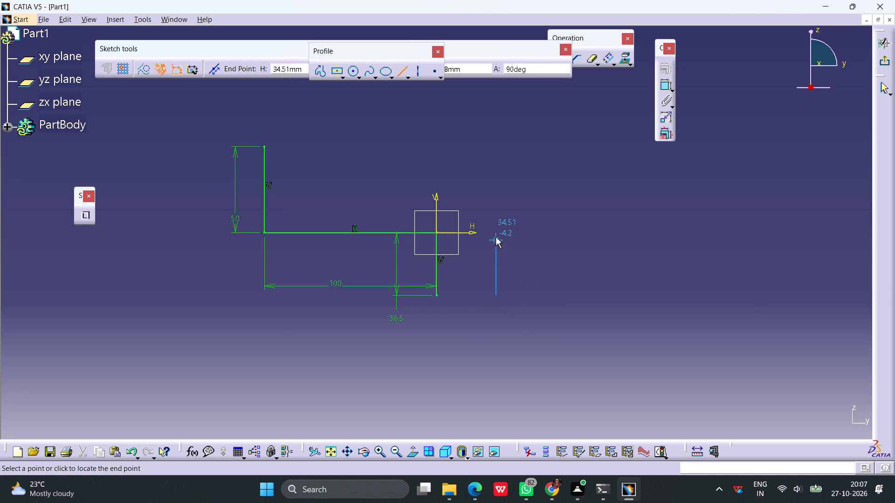
click(495, 231)
click(538, 276)
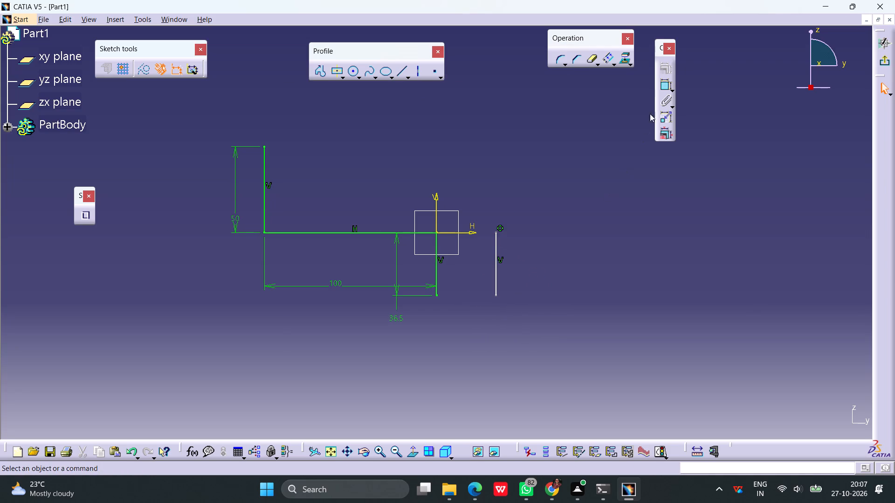
Dimension the distance between the two vertical lines below the H axis and set it to 50 mm.
click(666, 85)
click(495, 283)
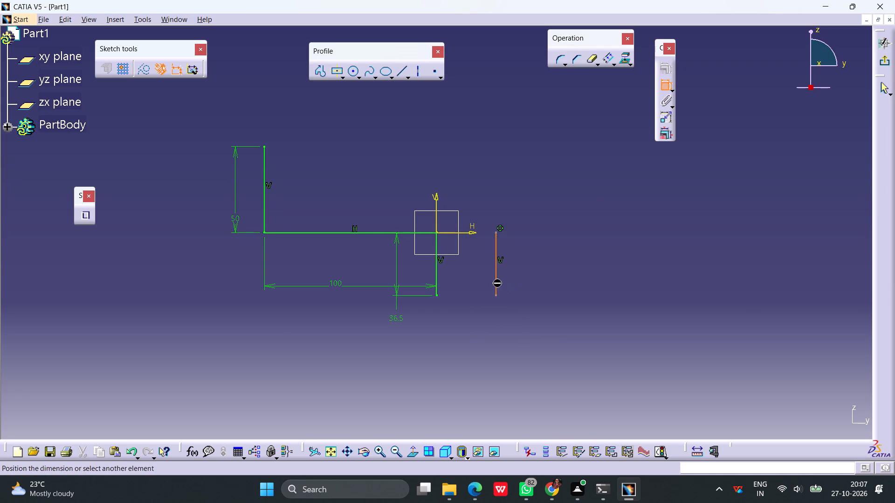
click(434, 276)
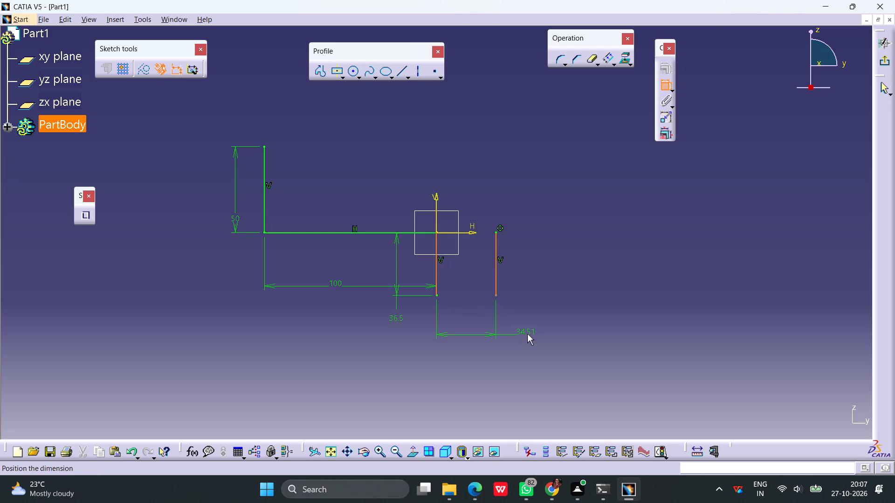
click(527, 334)
double_click(524, 332)
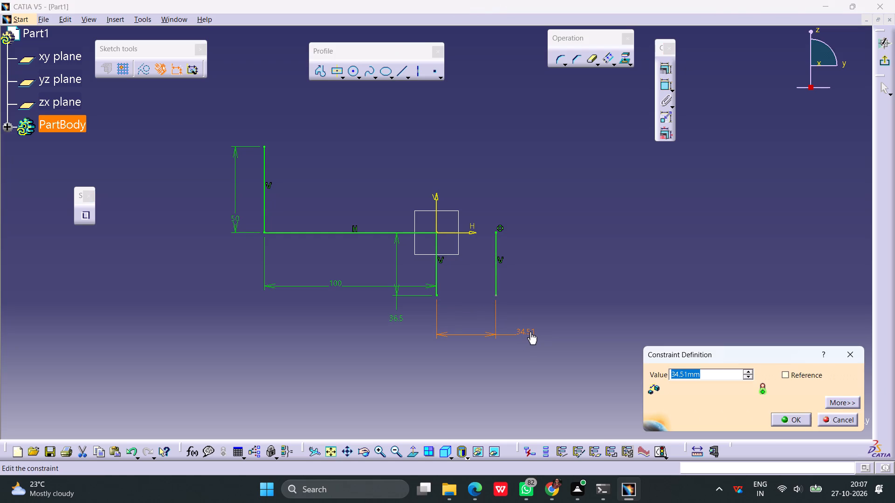
text(50)
key(Return)
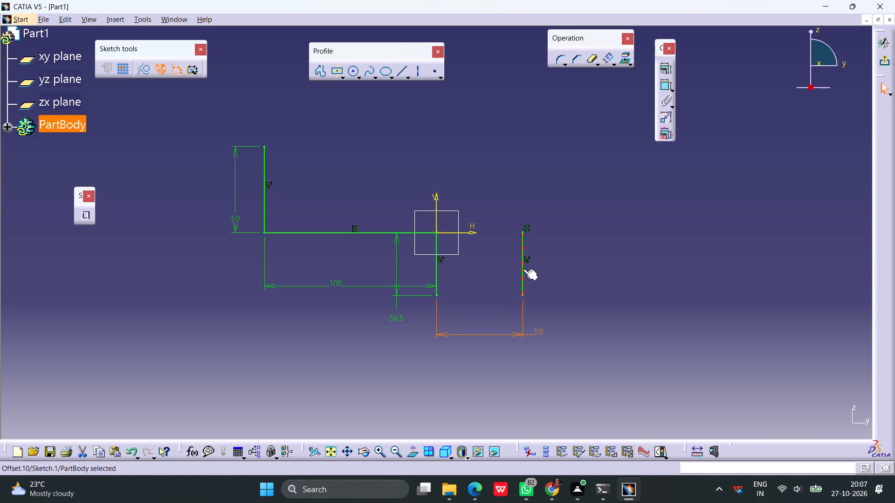
Consult the part drawing in Edge, return to CATIA, and sketch a horizontal line about 47 mm outward from the second vertical line's upper end.
click(470, 487)
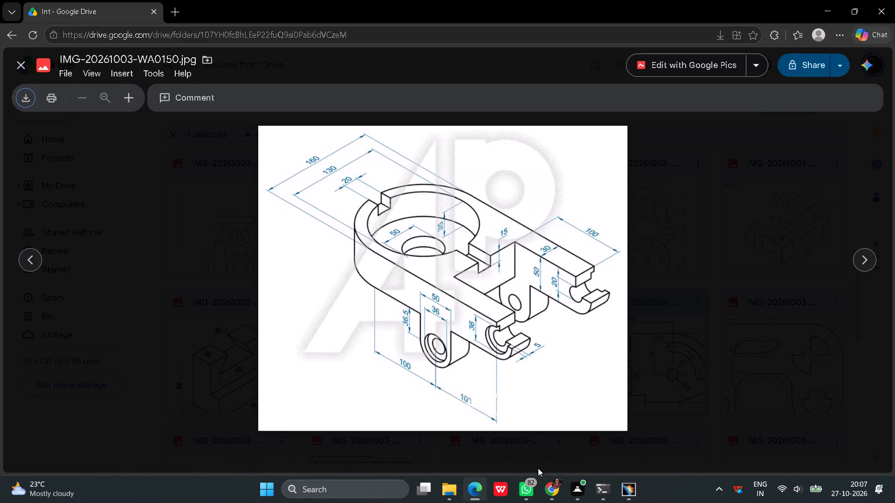
click(620, 493)
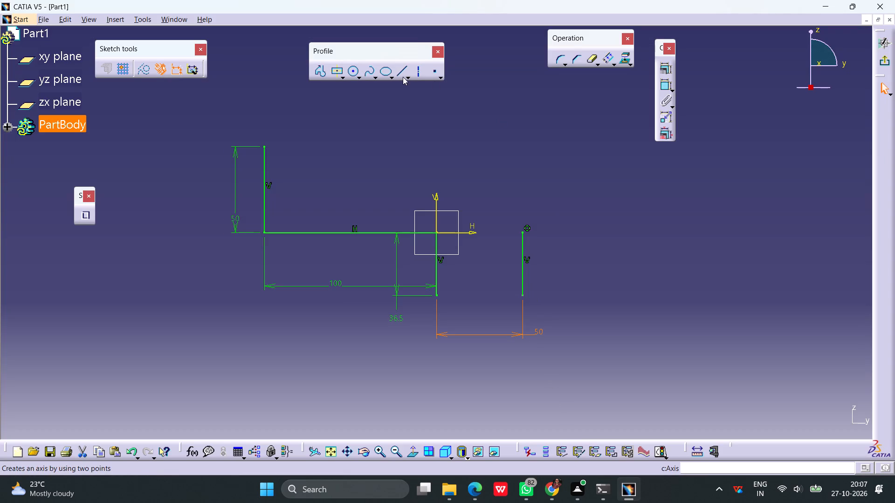
click(399, 74)
click(523, 232)
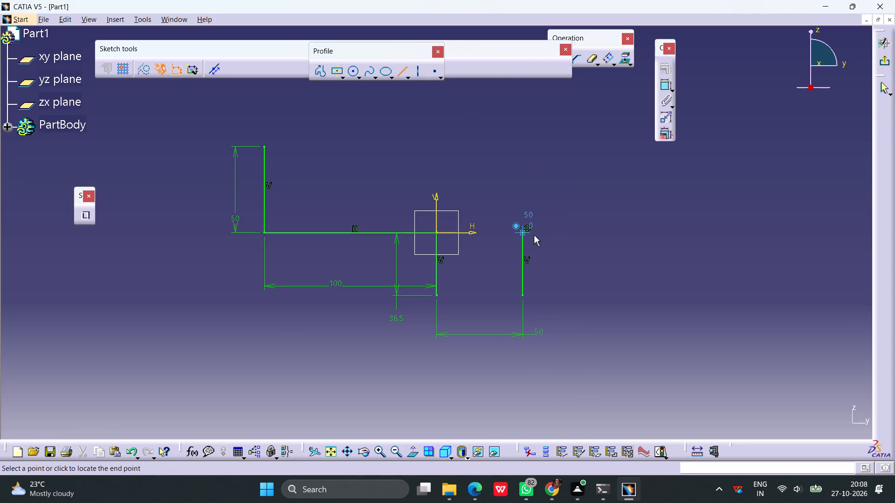
click(604, 233)
click(611, 251)
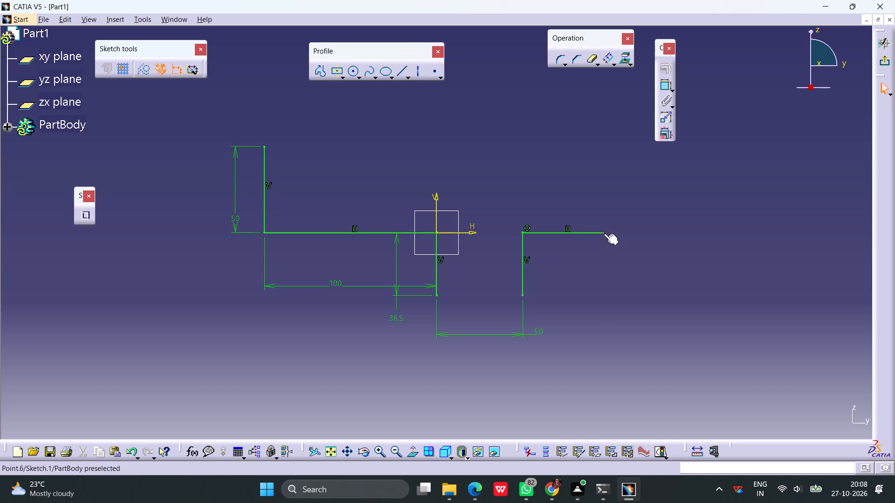
Dimension the distance from the new horizontal line's outer endpoint to the adjacent vertical line and set it to 75 mm.
click(604, 233)
click(665, 84)
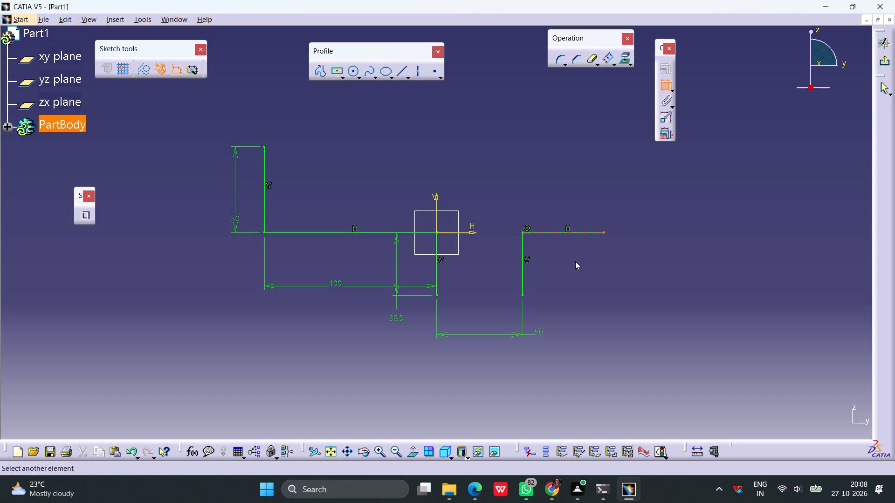
click(523, 251)
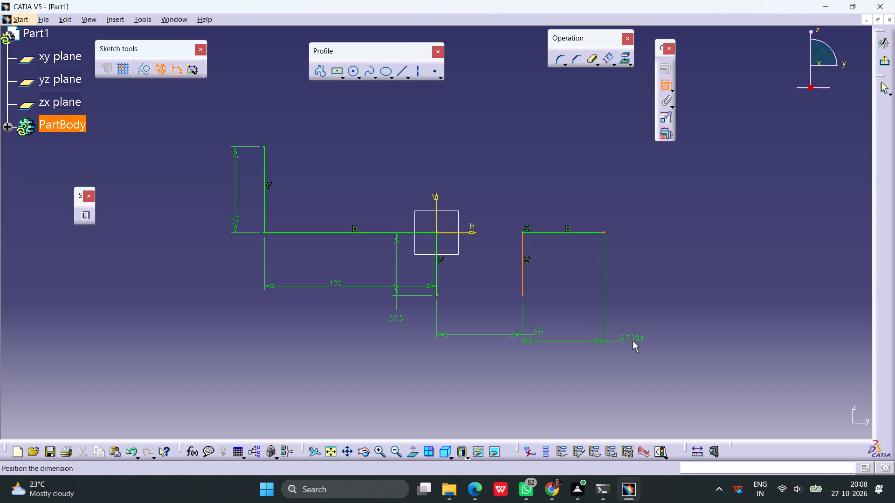
click(633, 341)
double_click(633, 340)
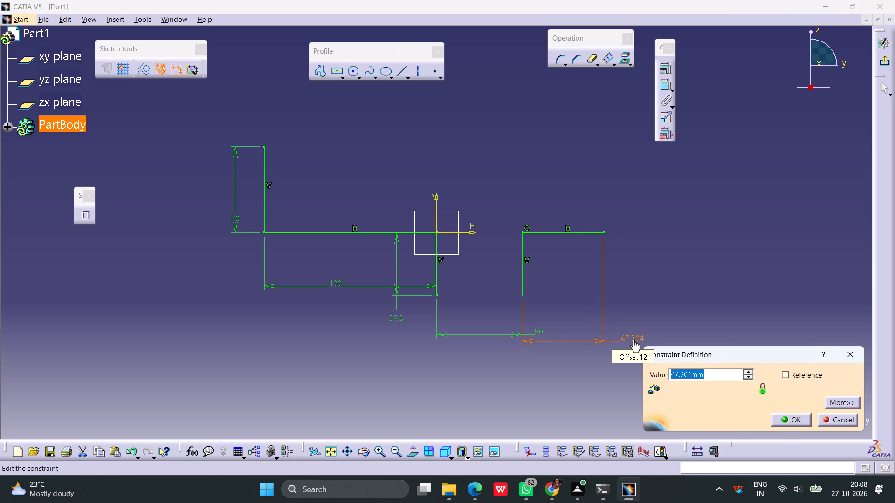
text(75)
key(Return)
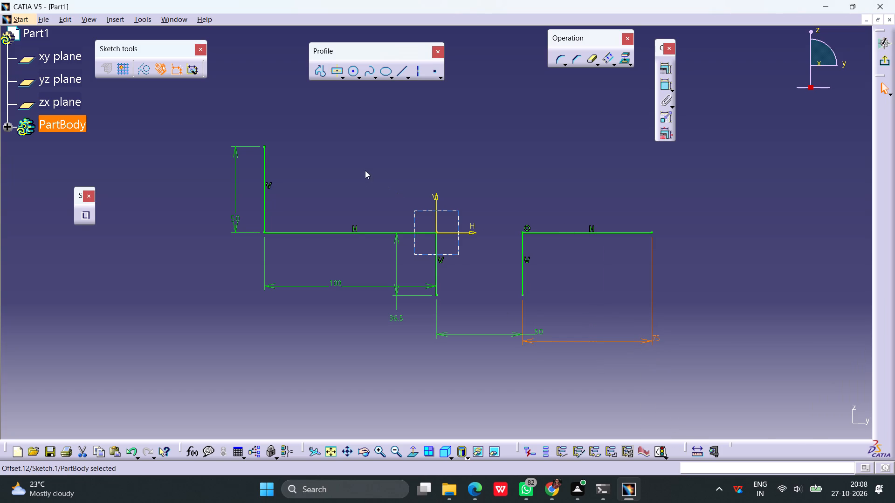
Close the upper outline with a horizontal line from the 50 mm line's upper end and a vertical line down to the 75 mm line's outer end.
click(399, 72)
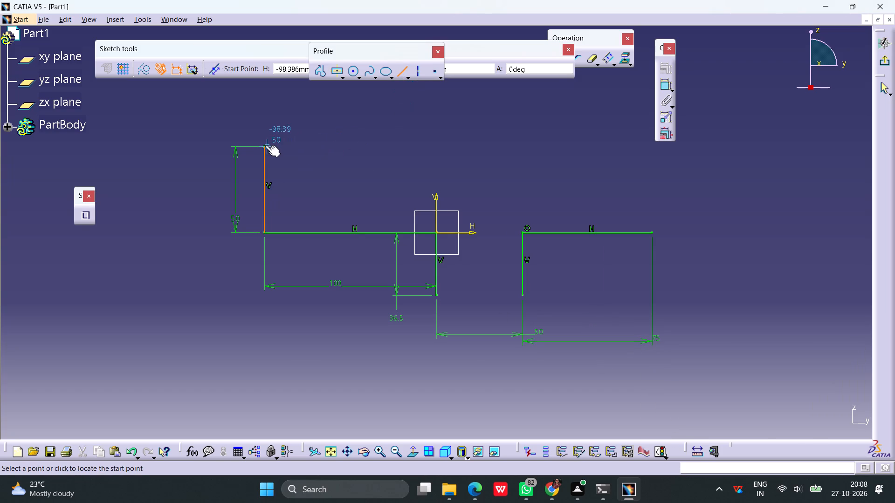
click(264, 145)
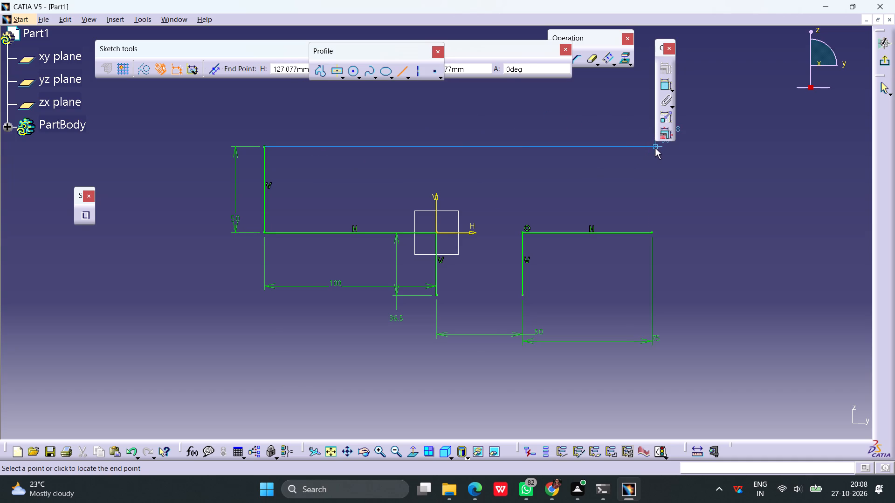
click(650, 148)
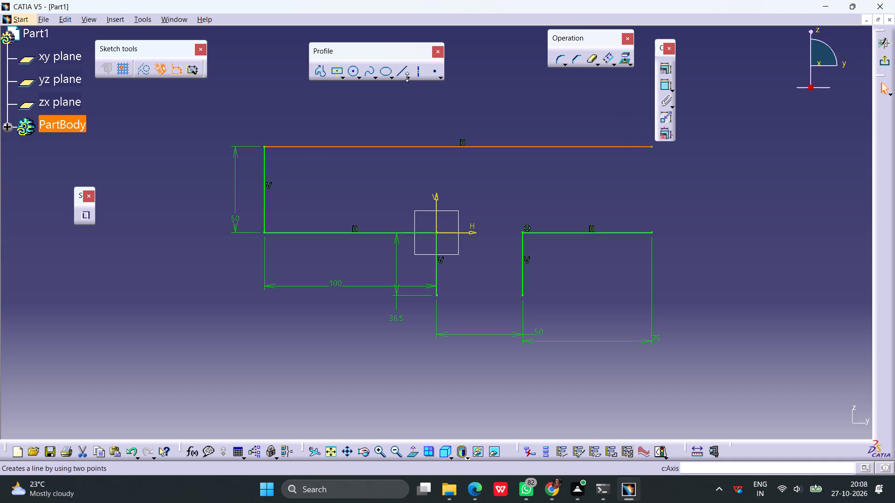
click(402, 72)
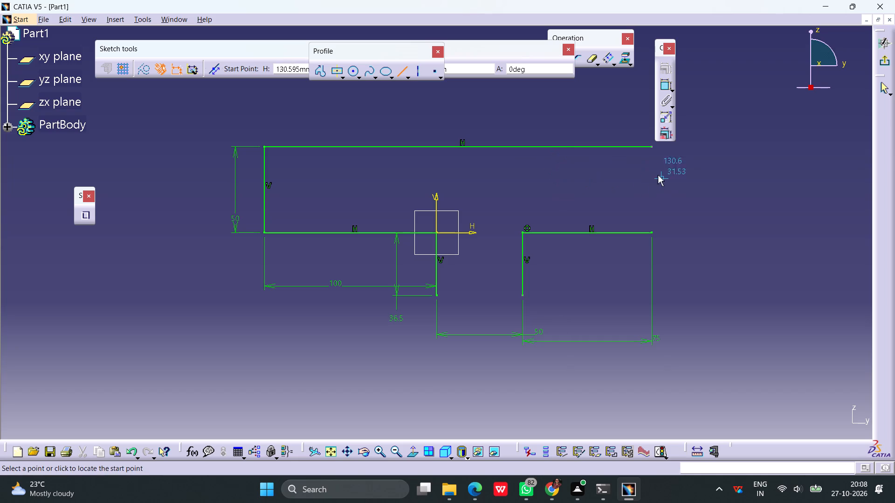
click(652, 147)
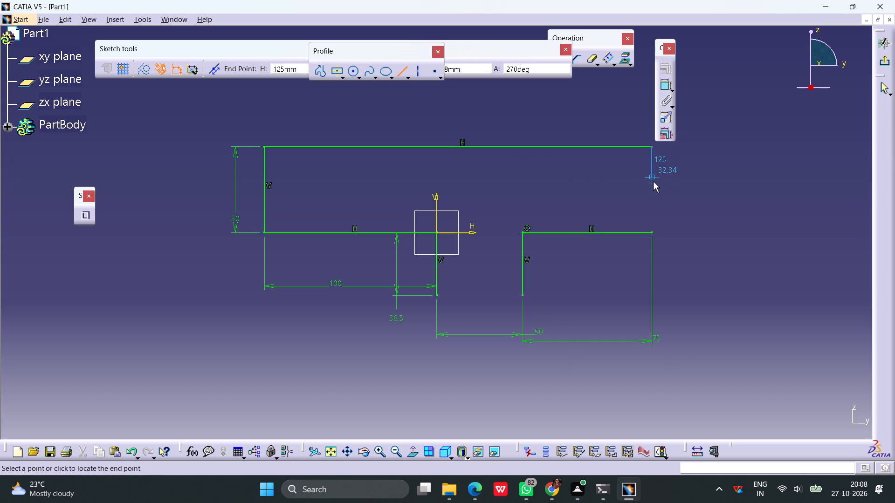
click(652, 233)
click(675, 232)
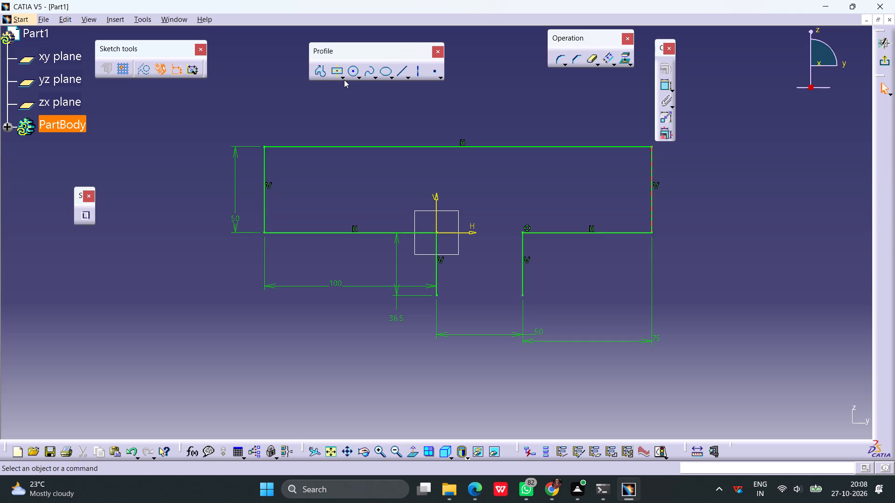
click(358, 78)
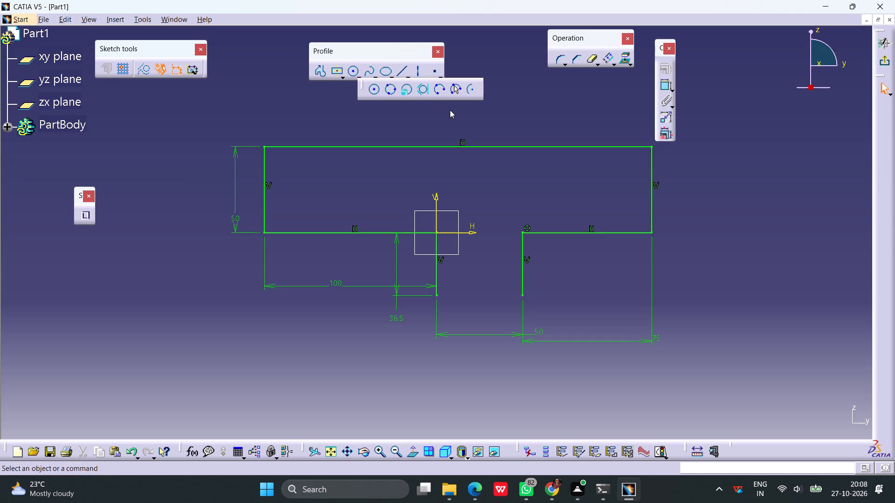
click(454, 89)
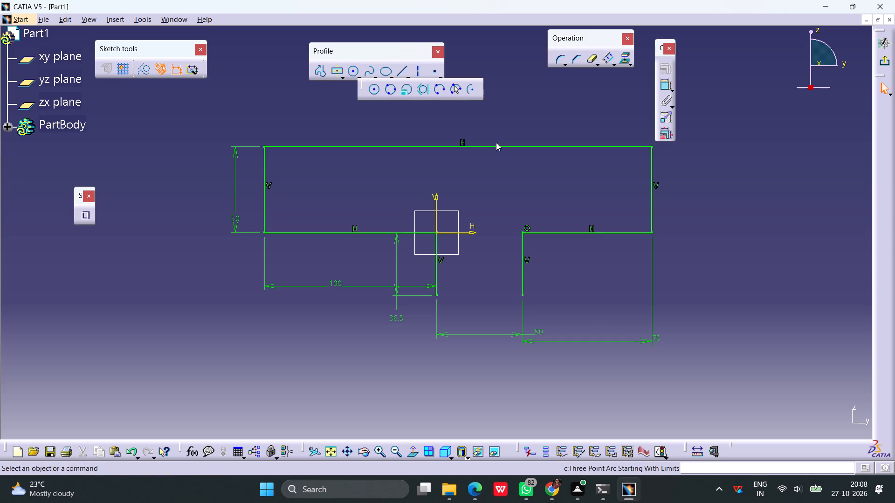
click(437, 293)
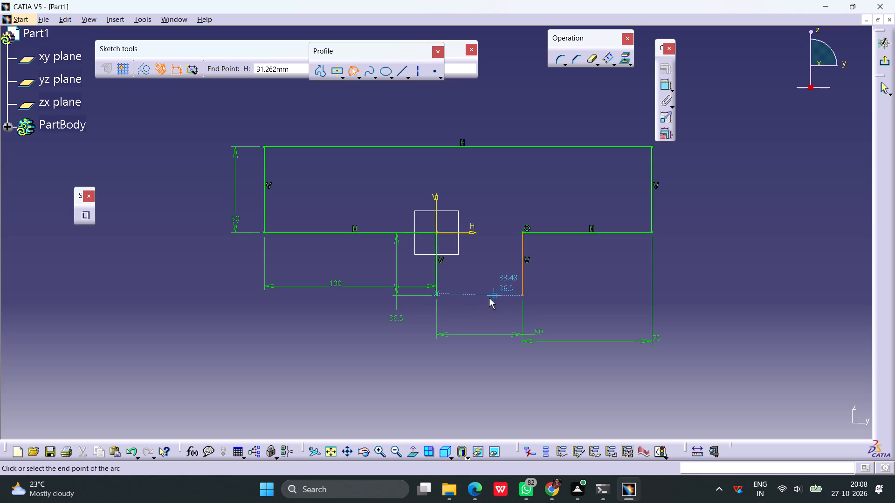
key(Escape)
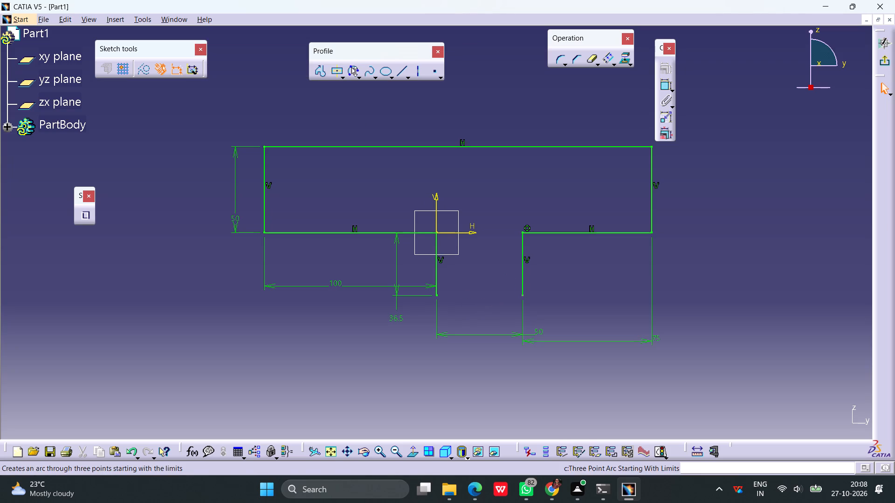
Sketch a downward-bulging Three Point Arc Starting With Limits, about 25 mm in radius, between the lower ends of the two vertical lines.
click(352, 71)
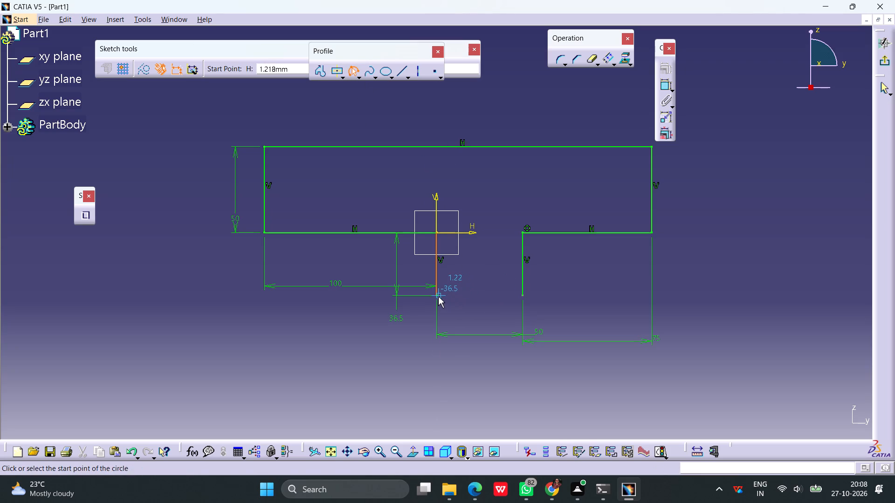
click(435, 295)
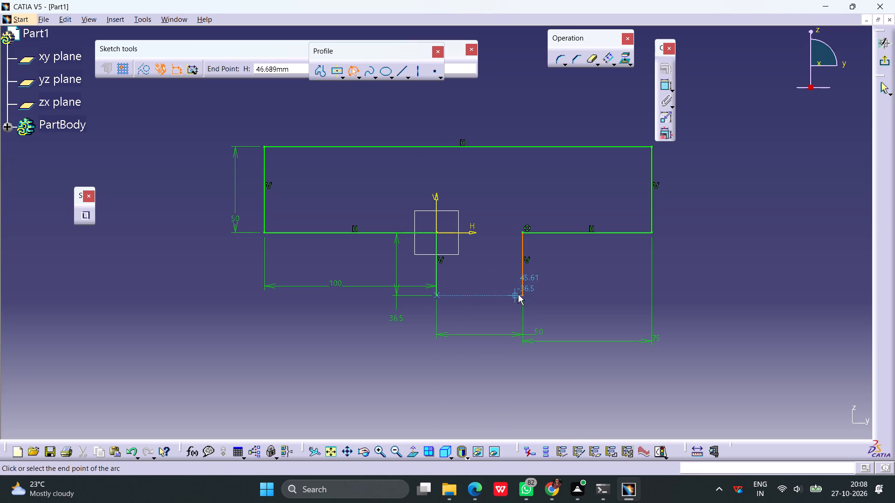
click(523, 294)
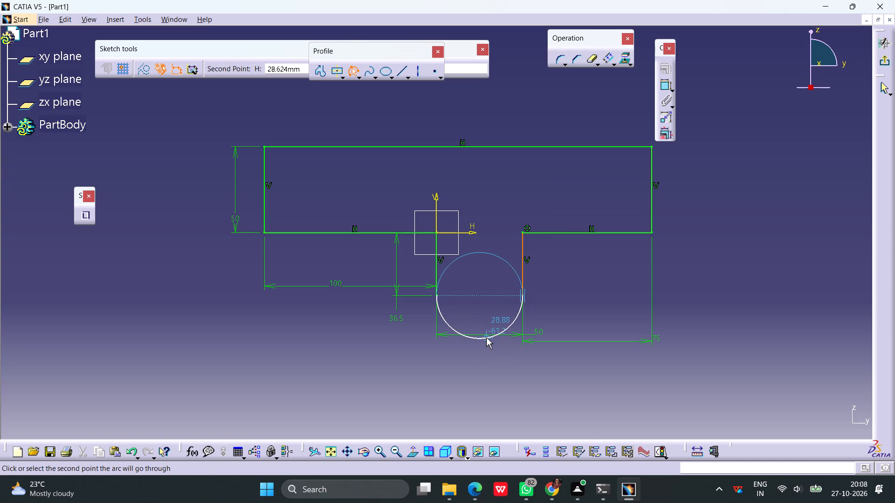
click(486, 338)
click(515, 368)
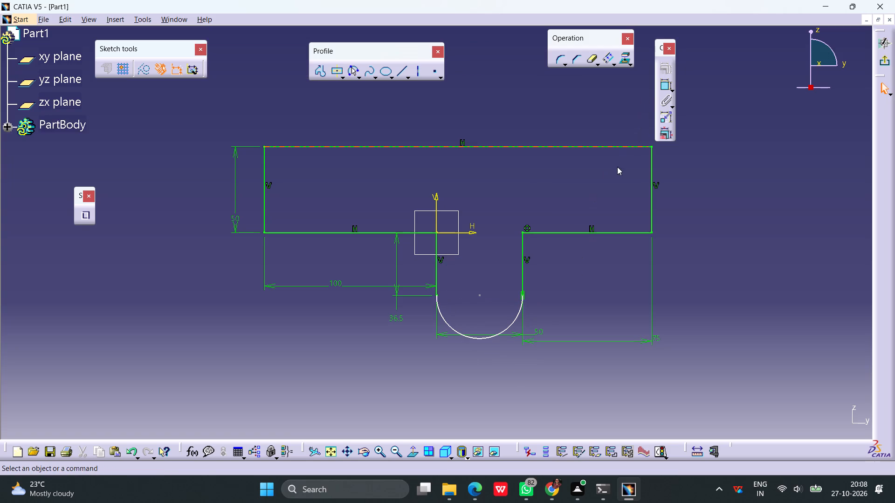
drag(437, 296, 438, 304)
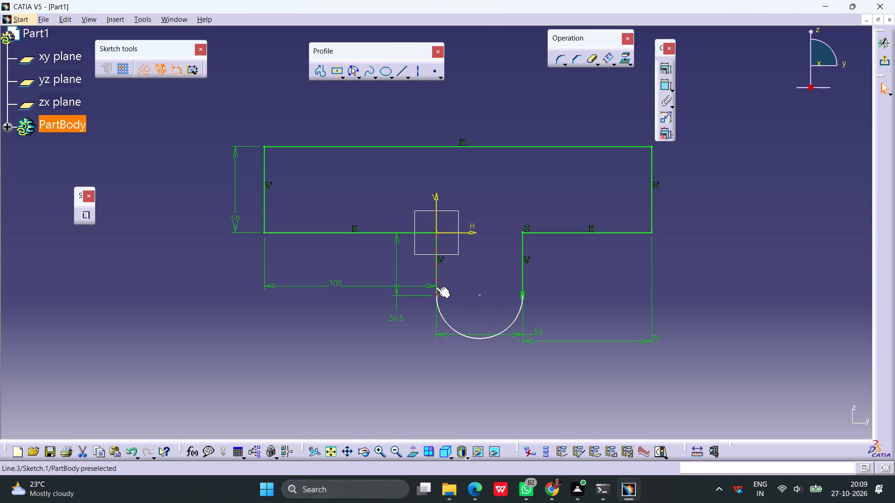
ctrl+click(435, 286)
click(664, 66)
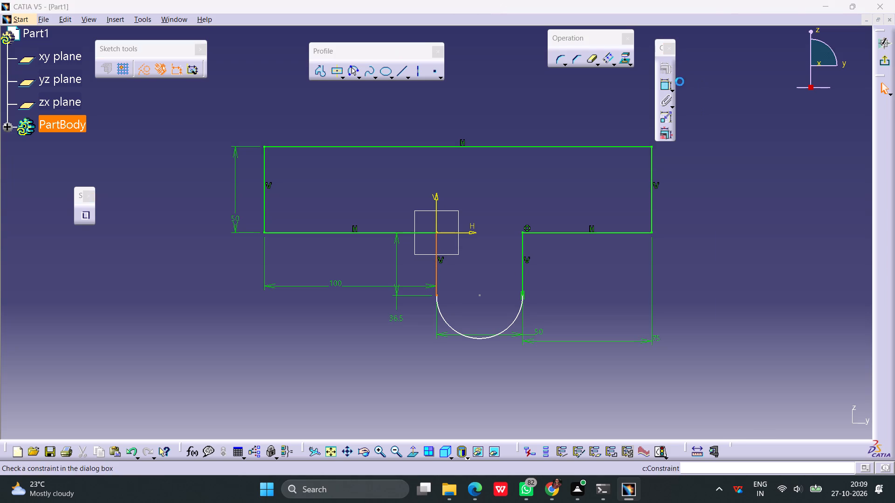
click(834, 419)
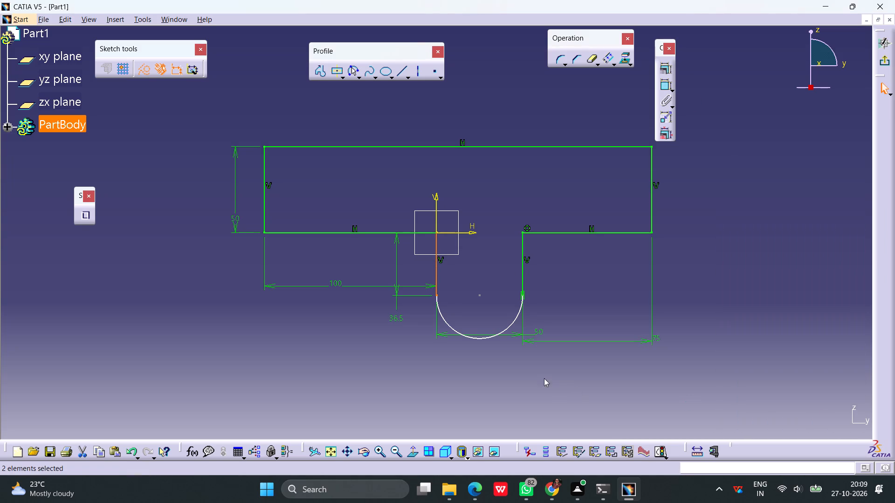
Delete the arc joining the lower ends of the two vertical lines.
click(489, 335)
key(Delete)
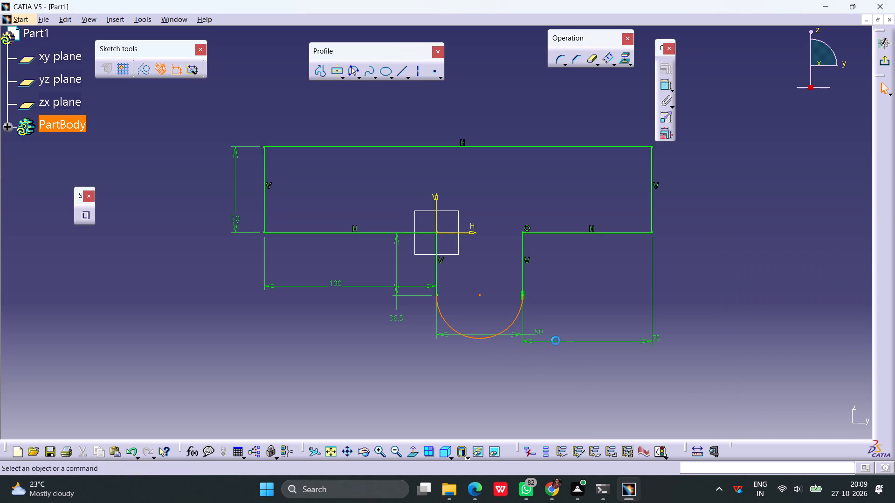
Sketch a downward-bulging Three Point Arc Starting With Limits, about 25 mm in radius, between the lower ends of the two vertical lines.
click(352, 76)
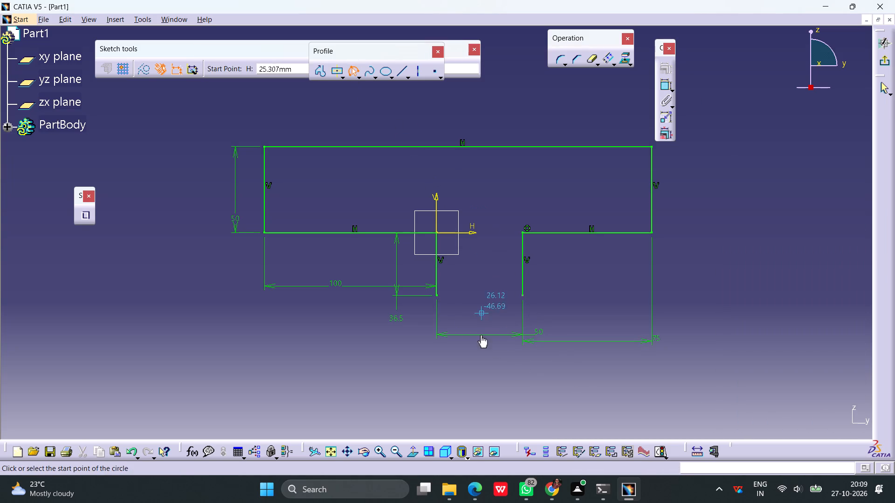
click(435, 296)
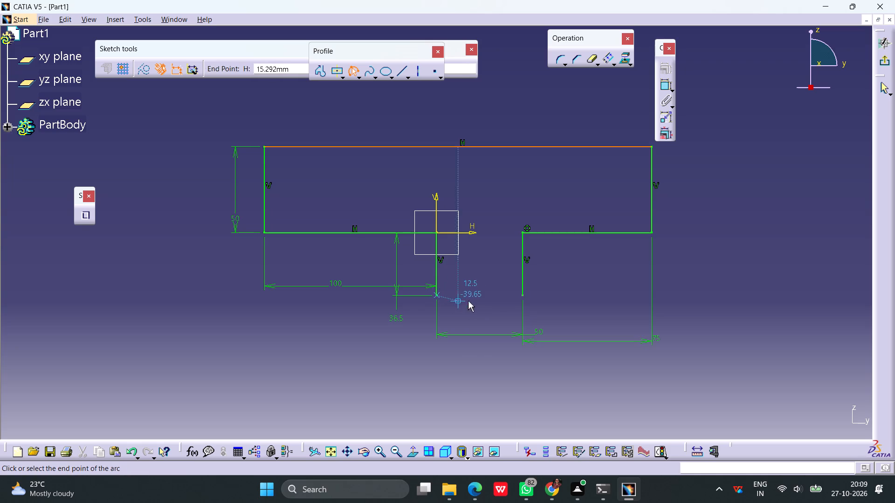
click(524, 295)
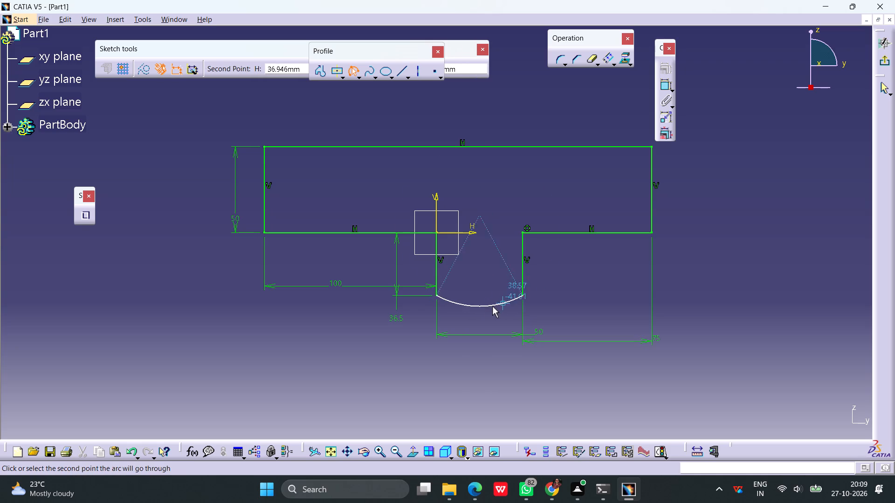
click(478, 338)
click(502, 367)
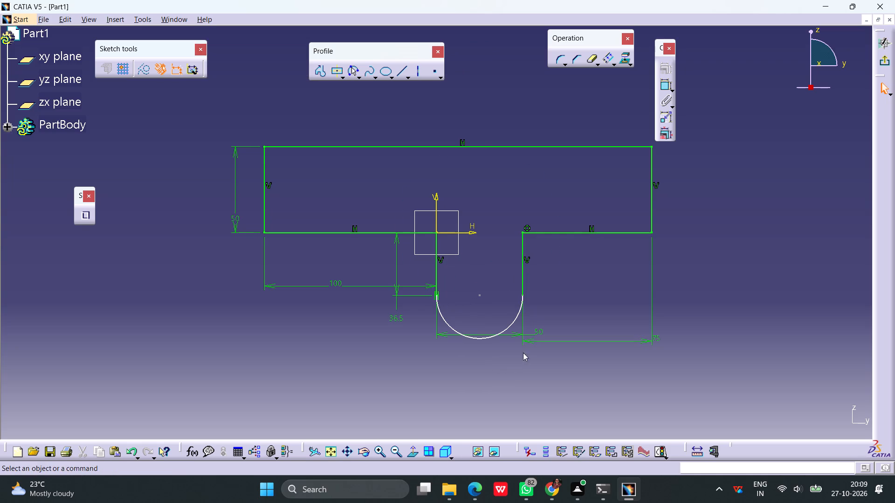
Dimension the lug arc's radius and exit the profile sketch.
click(655, 86)
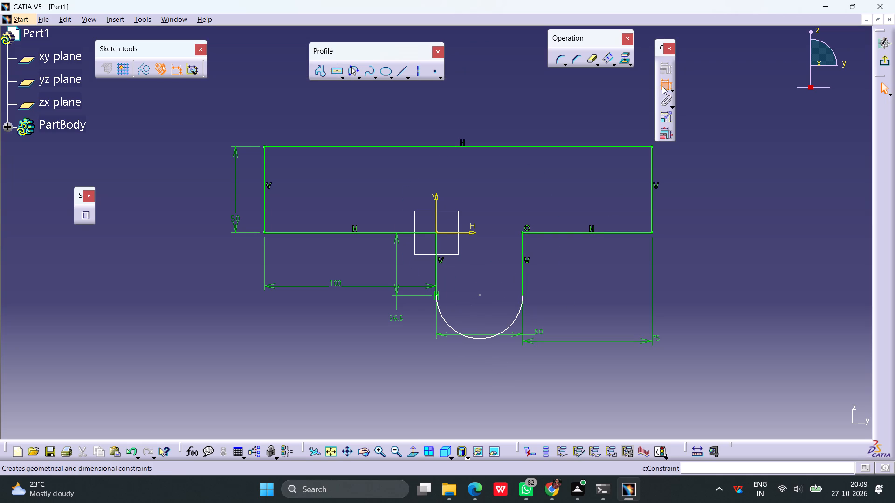
click(662, 86)
click(494, 337)
click(489, 365)
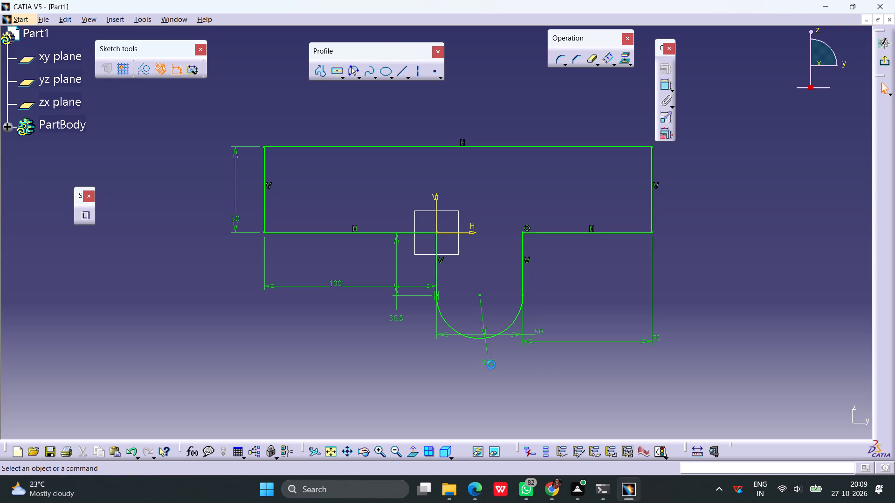
click(883, 62)
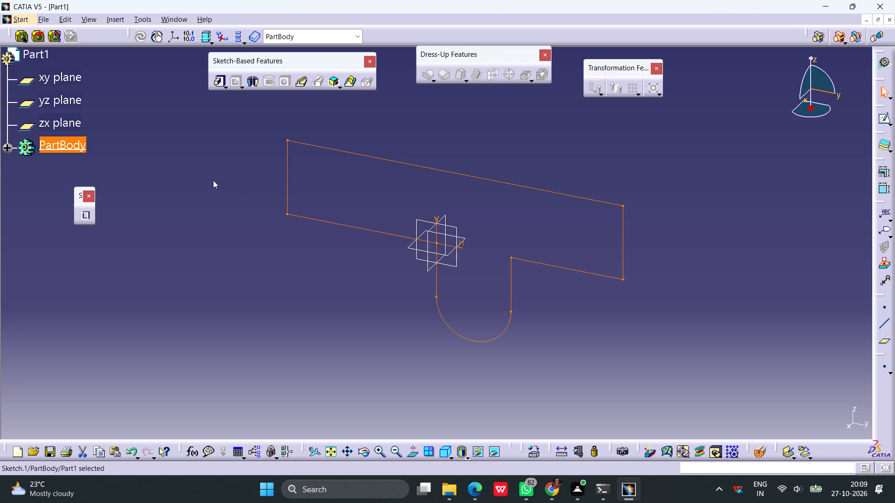
Pad the side profile with a length of 80 mm and mirrored extent.
click(220, 84)
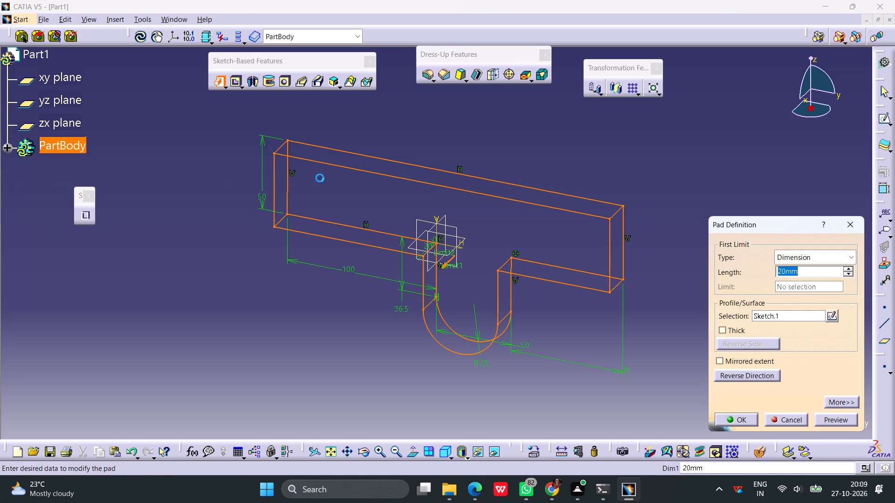
click(734, 361)
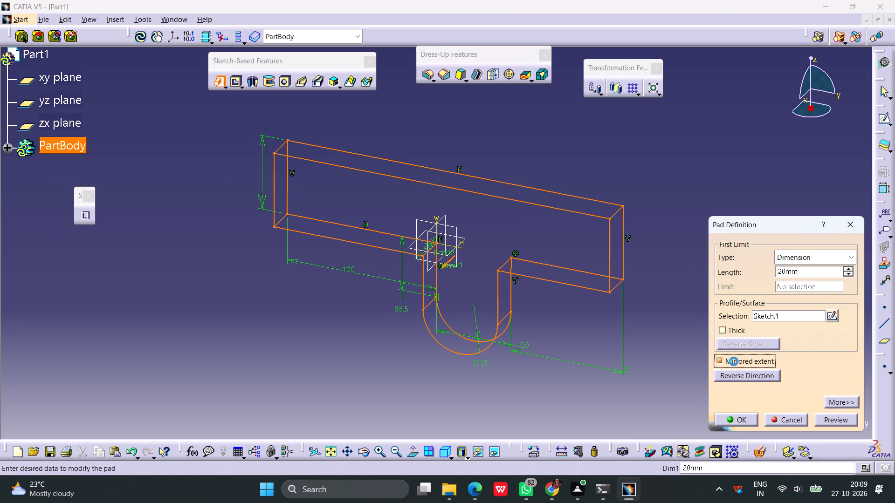
drag(799, 272, 661, 285)
text(80)
key(Return)
click(644, 340)
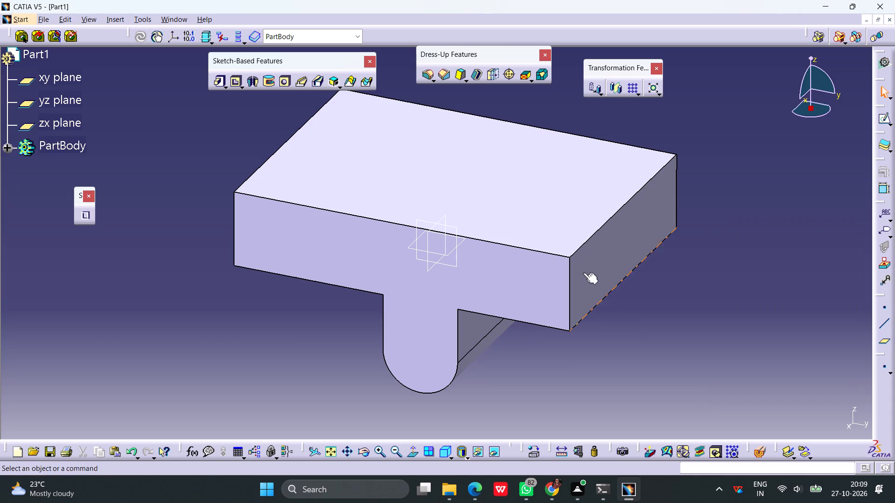
In a new sketch on the pad's flat top face, project the two side edges parallel to the y axis.
click(429, 168)
click(882, 116)
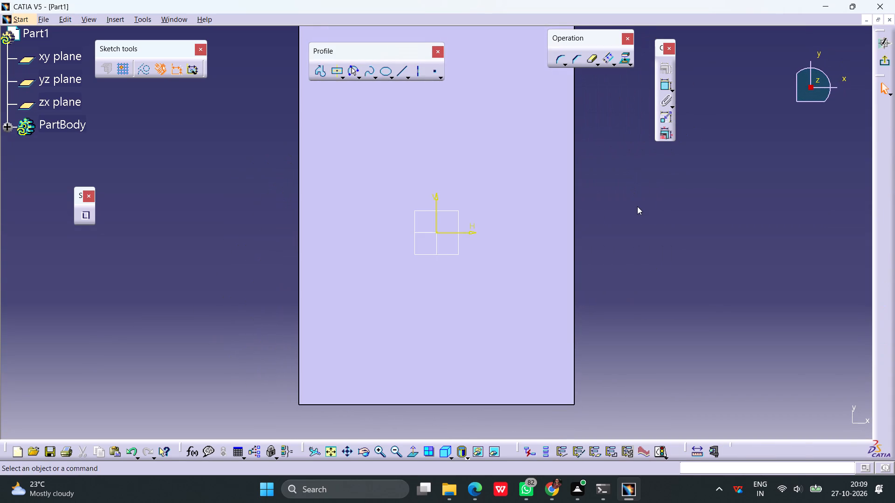
middle_drag(651, 219, 542, 241)
right_drag(651, 219, 542, 241)
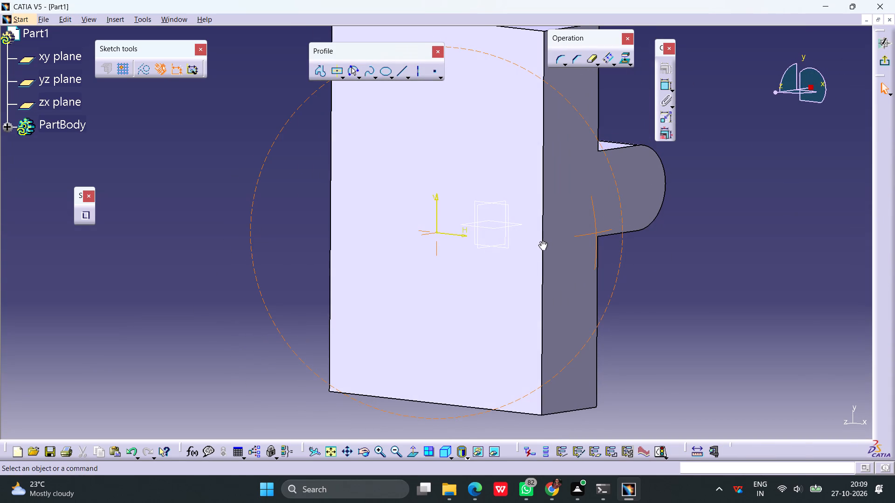
middle_drag(542, 241, 534, 280)
right_drag(542, 241, 534, 280)
middle_drag(534, 280, 534, 279)
click(416, 452)
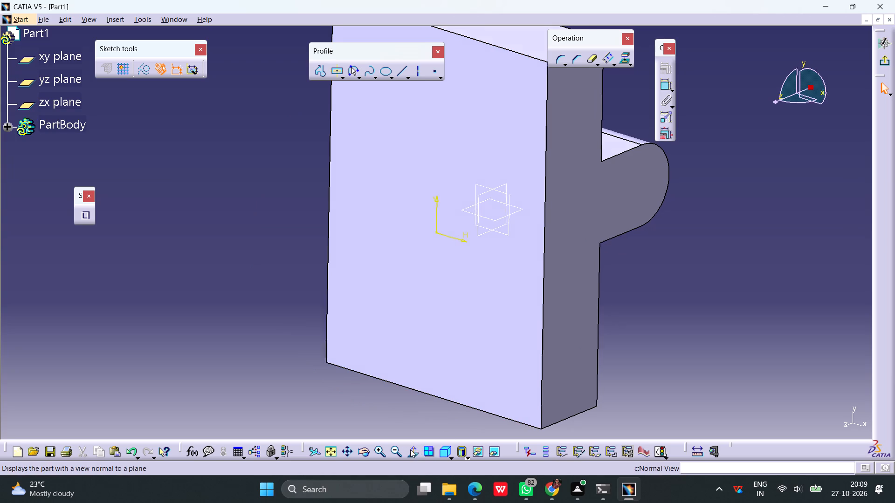
middle_drag(465, 350, 454, 298)
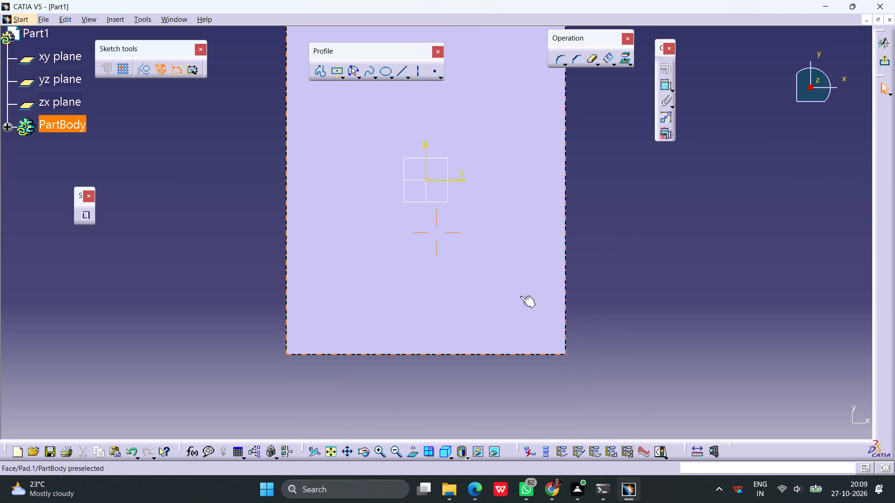
click(567, 268)
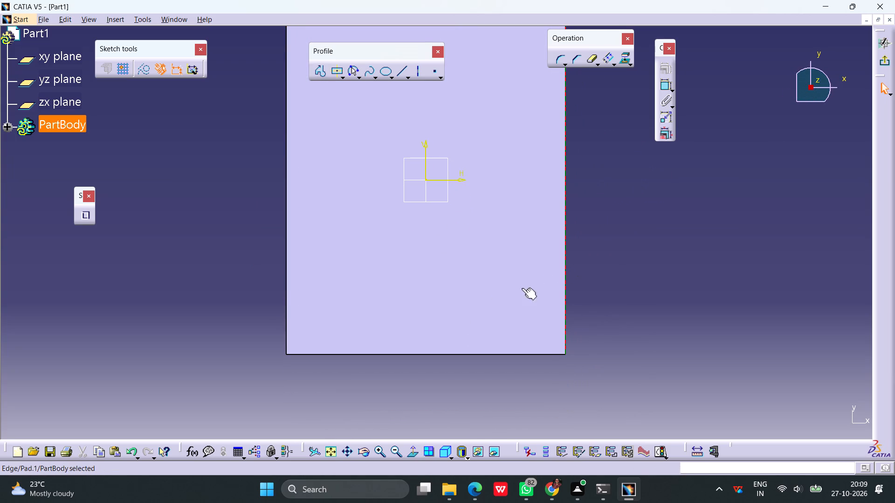
ctrl+click(287, 286)
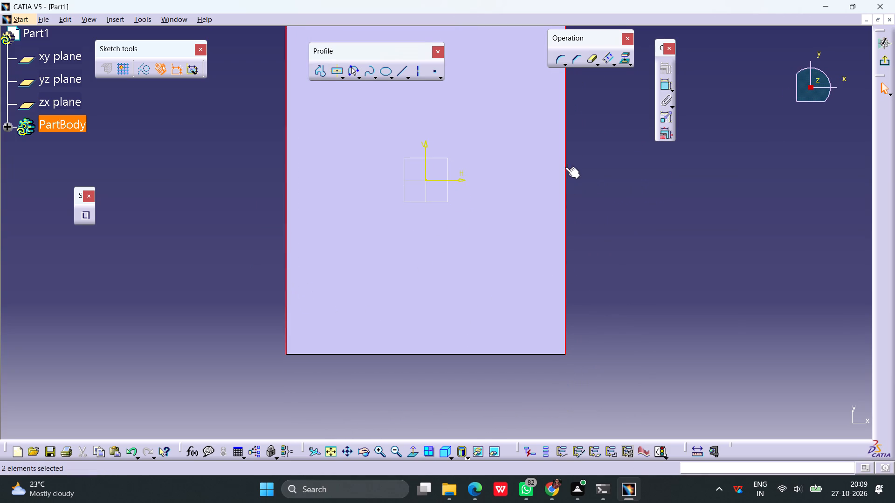
click(623, 63)
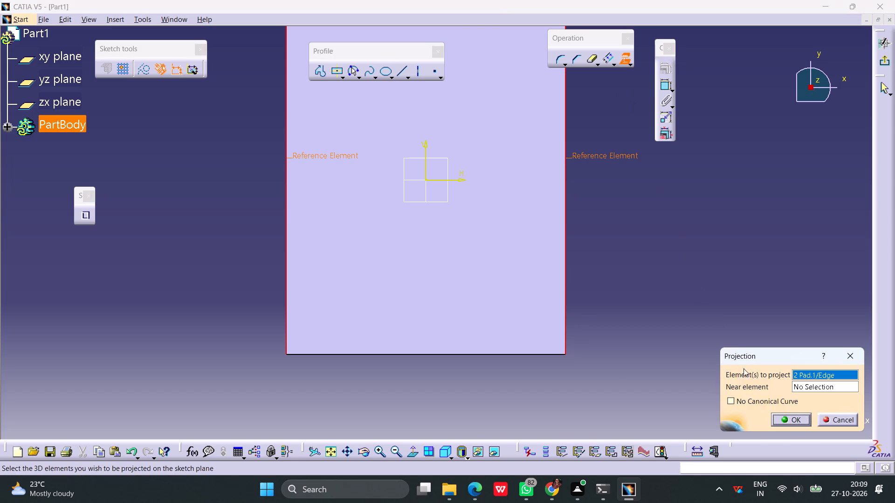
click(779, 418)
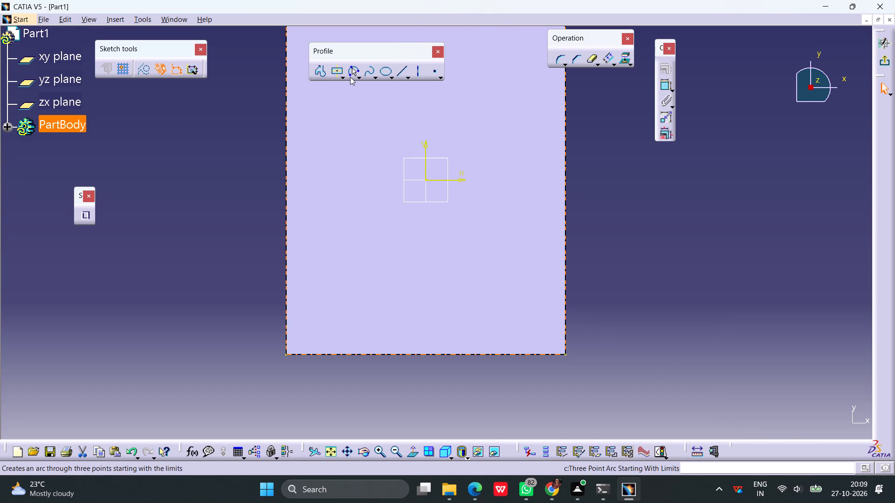
Sketch an outward-bulging three-point arc, about 80 mm in radius, between the projected edges' ends at V -100 mm.
click(350, 77)
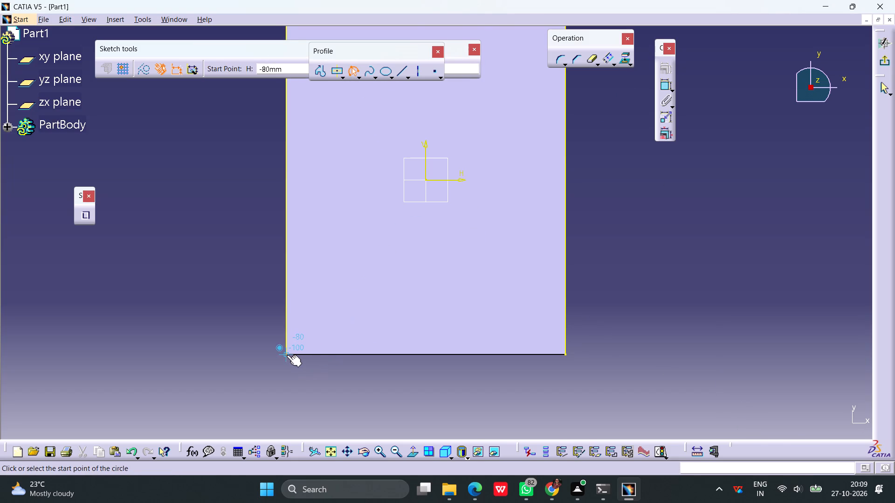
click(287, 355)
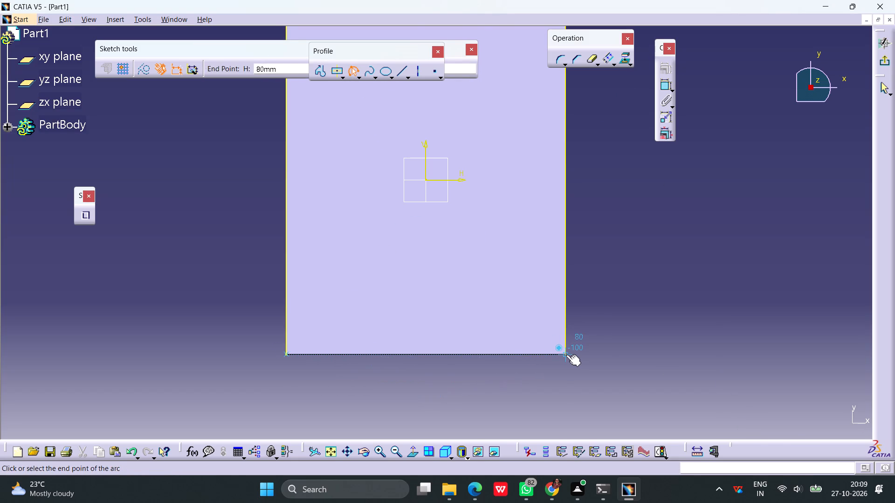
click(566, 354)
middle_drag(475, 398, 462, 290)
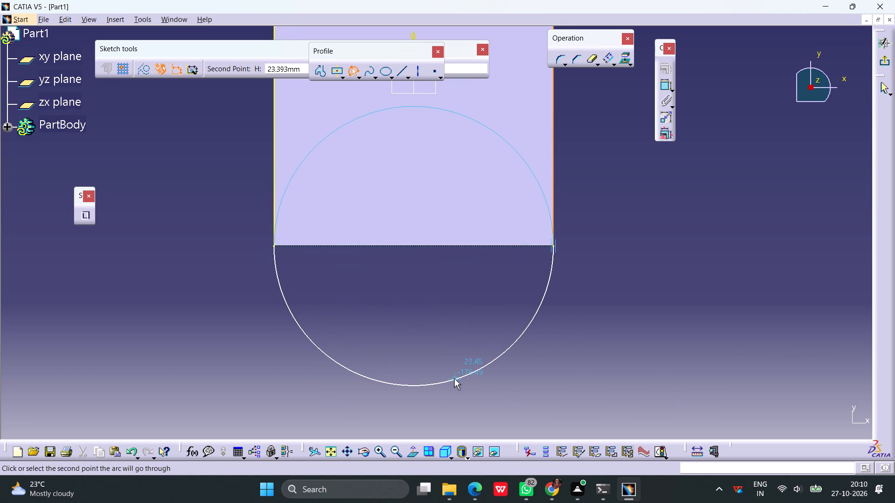
click(454, 379)
click(569, 345)
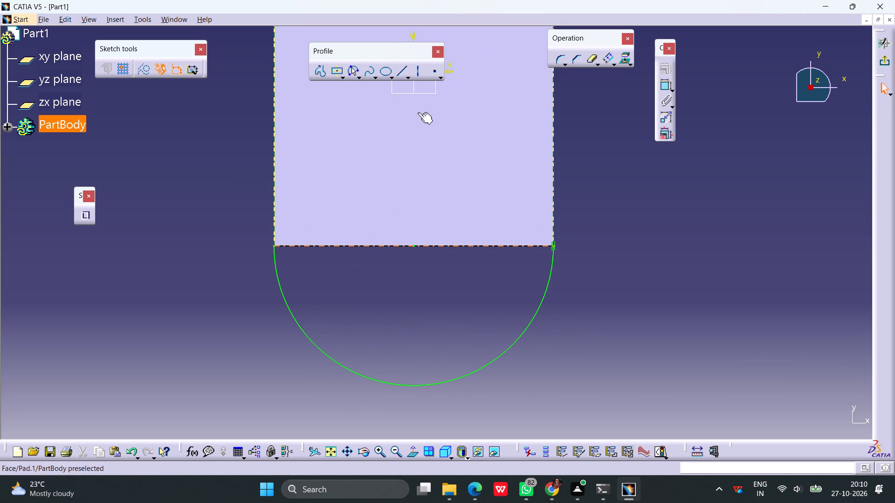
Close the arc with a horizontal line about 160 mm long between its two endpoints.
click(398, 74)
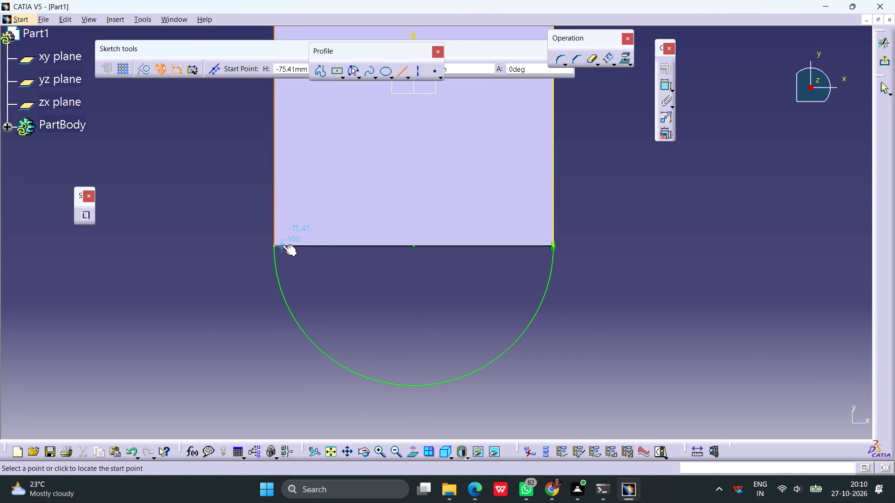
click(272, 245)
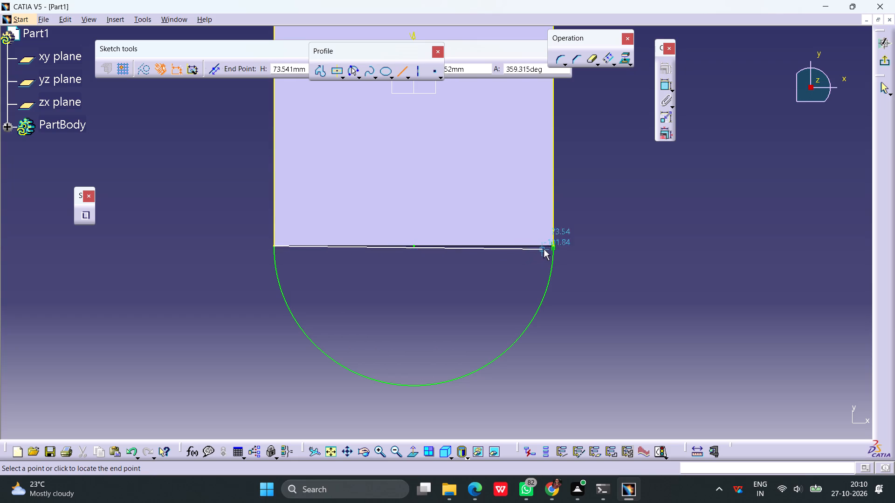
click(555, 246)
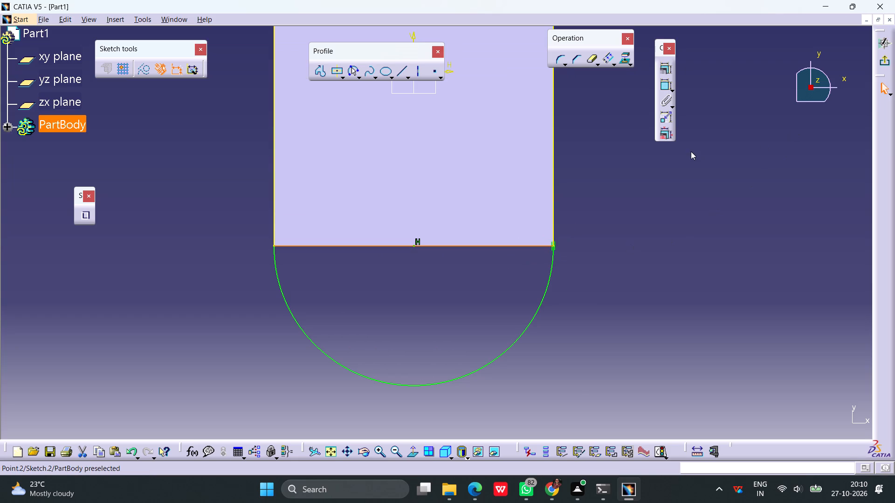
click(668, 167)
Remove the two projected side edges with Quick Trim, leaving the arc and its closing line.
click(590, 64)
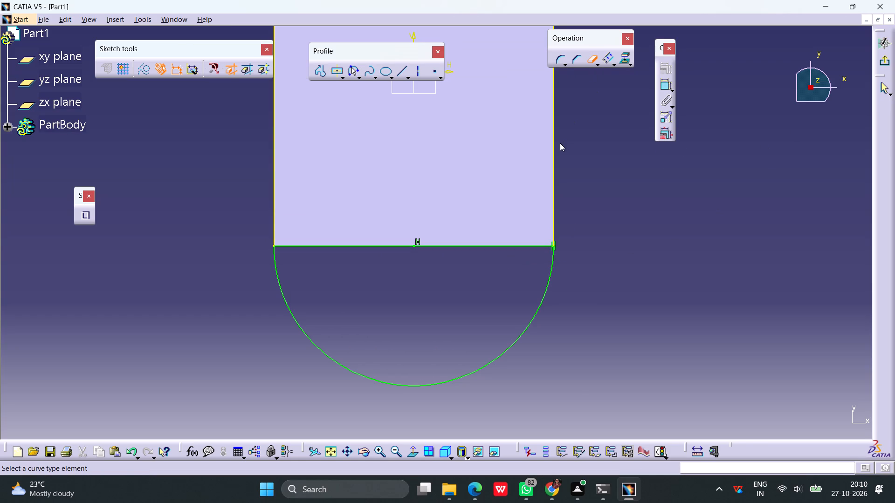
click(552, 153)
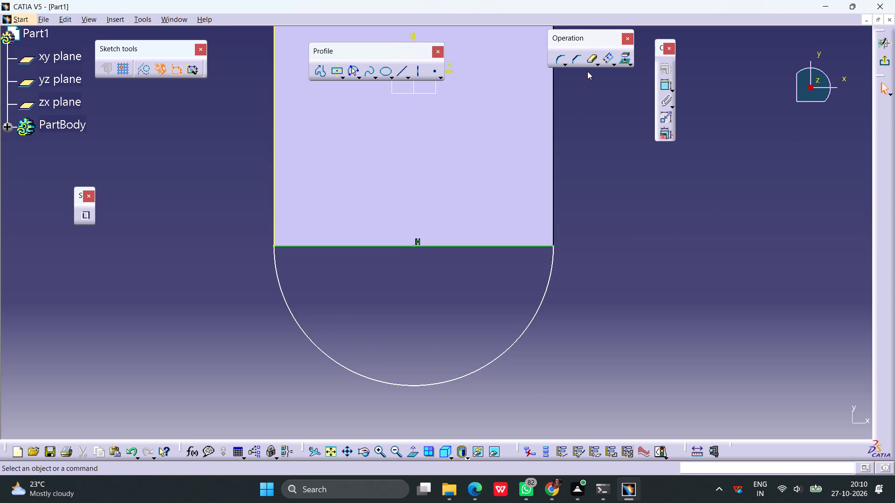
click(589, 62)
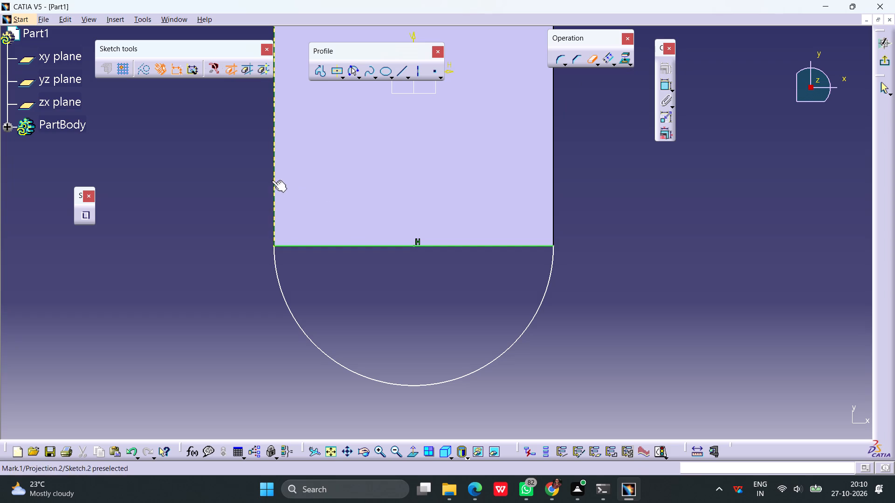
click(272, 180)
click(588, 154)
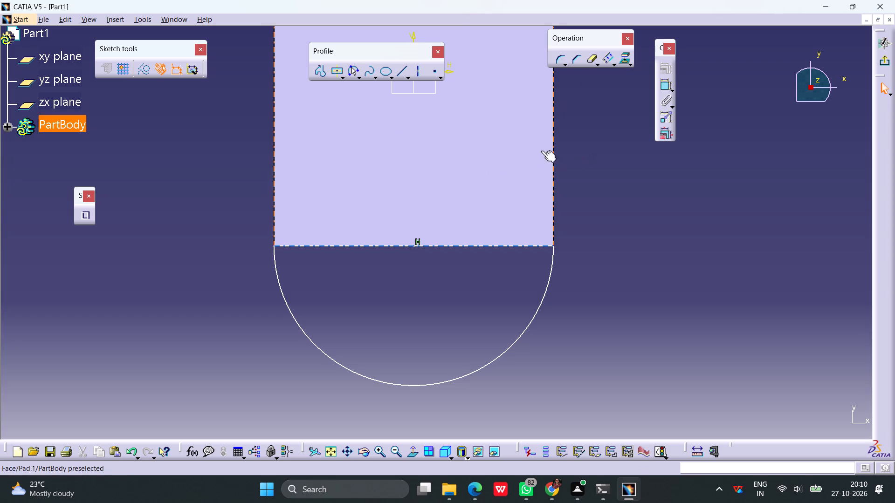
Dimension the semicircular arc's radius and the closing line's length.
click(662, 86)
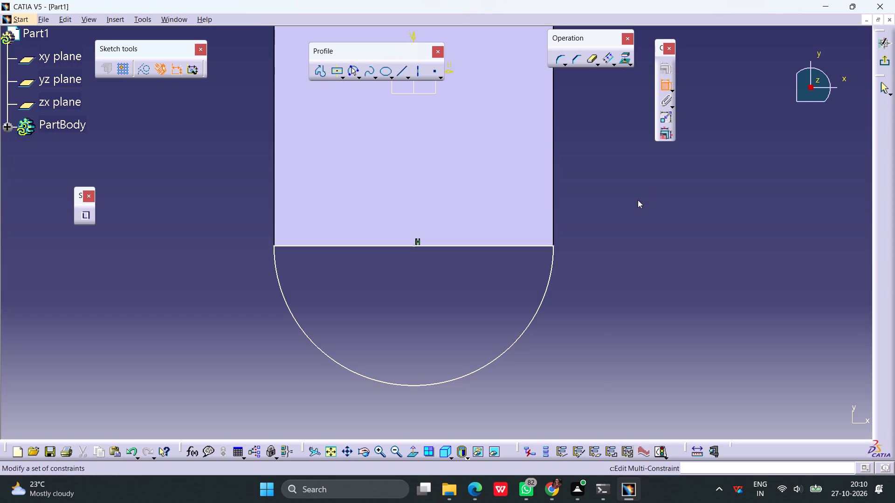
click(524, 333)
click(569, 349)
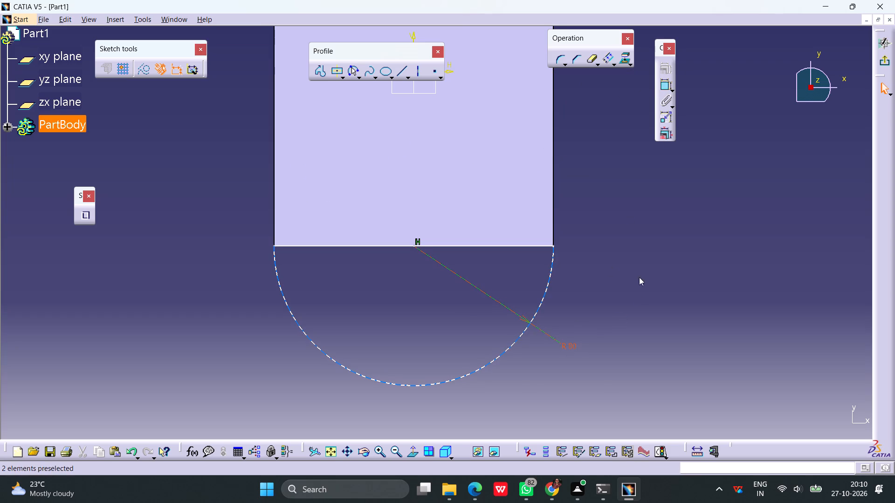
click(662, 84)
click(509, 248)
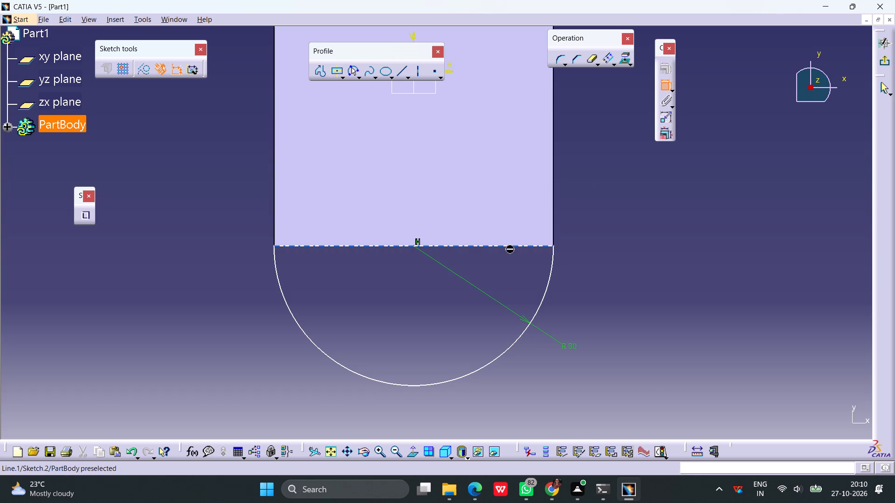
click(515, 223)
Dimension the distance from the closing line to the sketch's H axis.
click(663, 88)
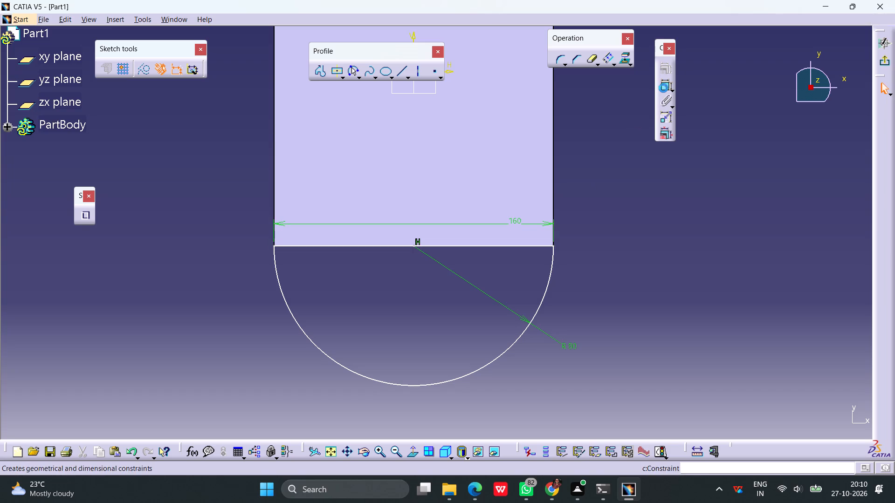
click(498, 248)
middle_drag(599, 205, 593, 313)
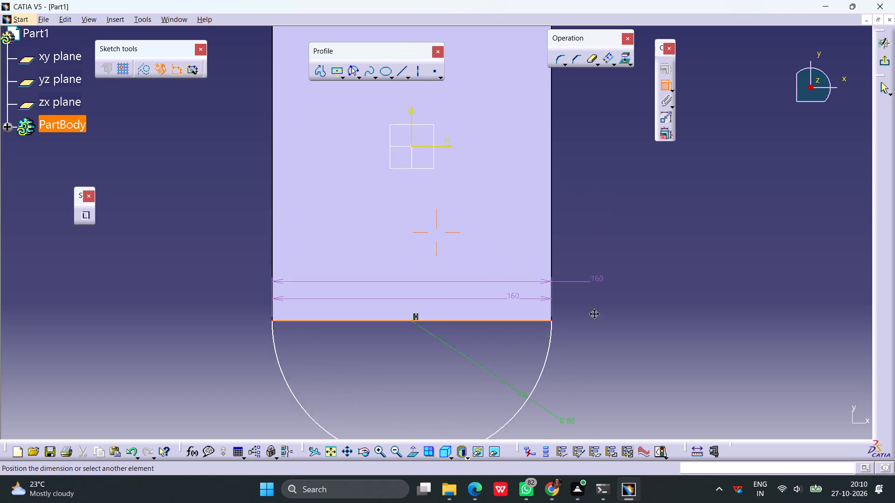
middle_drag(593, 313, 593, 338)
click(445, 205)
click(584, 281)
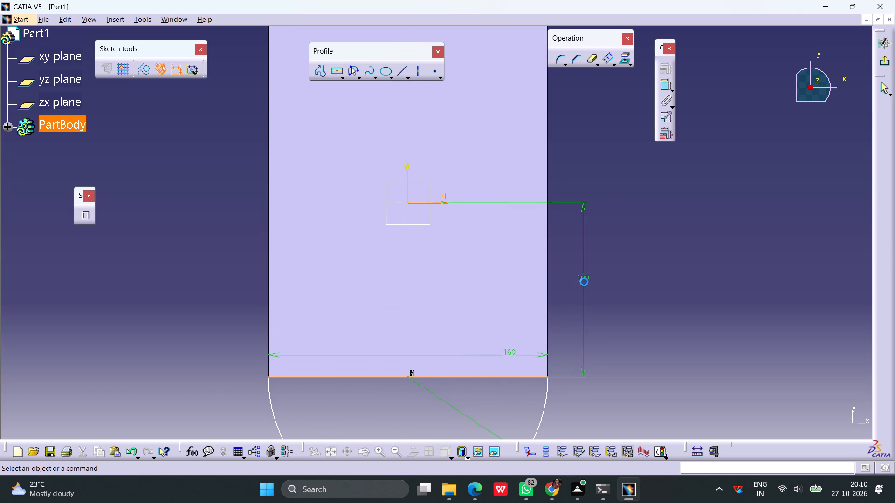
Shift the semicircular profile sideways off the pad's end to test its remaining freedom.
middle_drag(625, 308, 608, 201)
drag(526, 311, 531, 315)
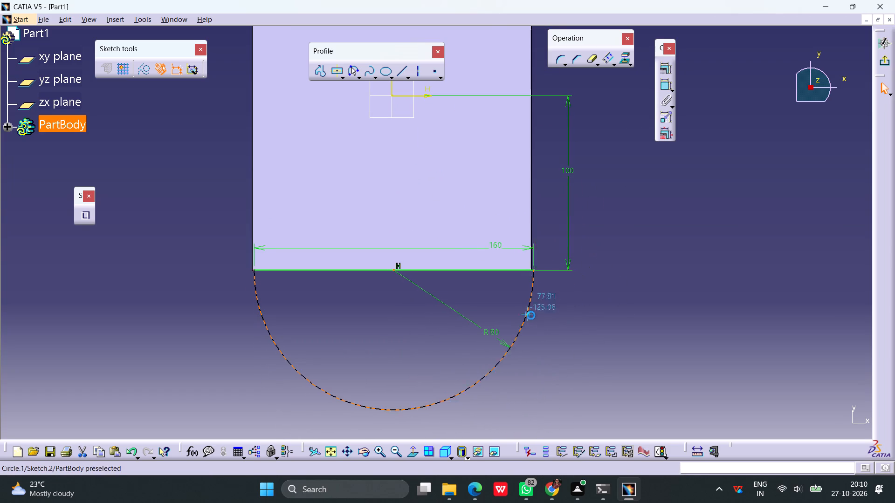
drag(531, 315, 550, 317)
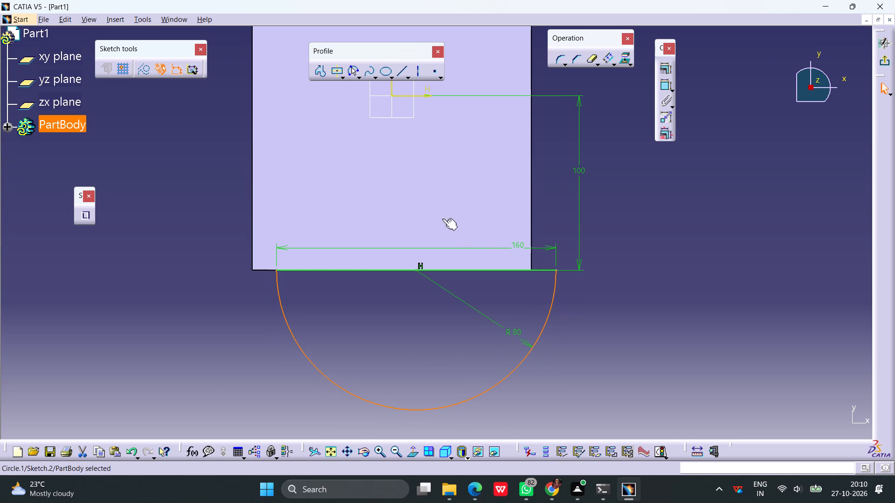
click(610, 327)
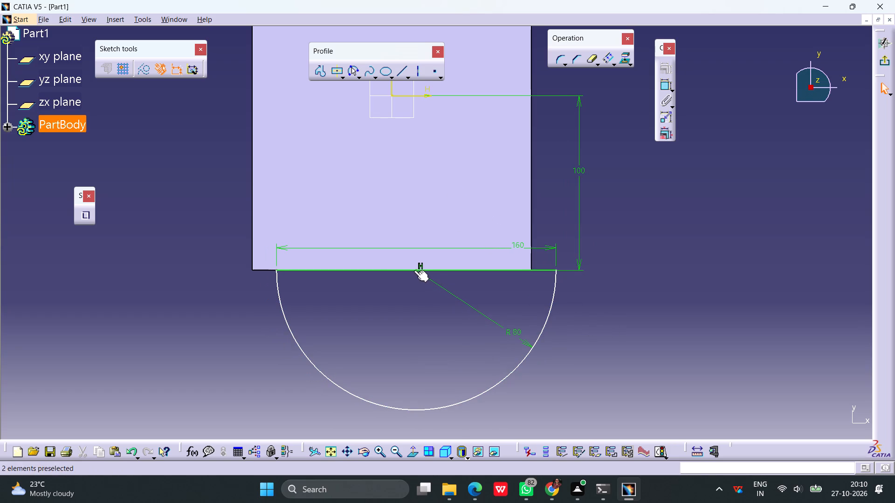
Make the semicircle's centre point coincident with the sketch's V axis and exit the sketch.
click(414, 270)
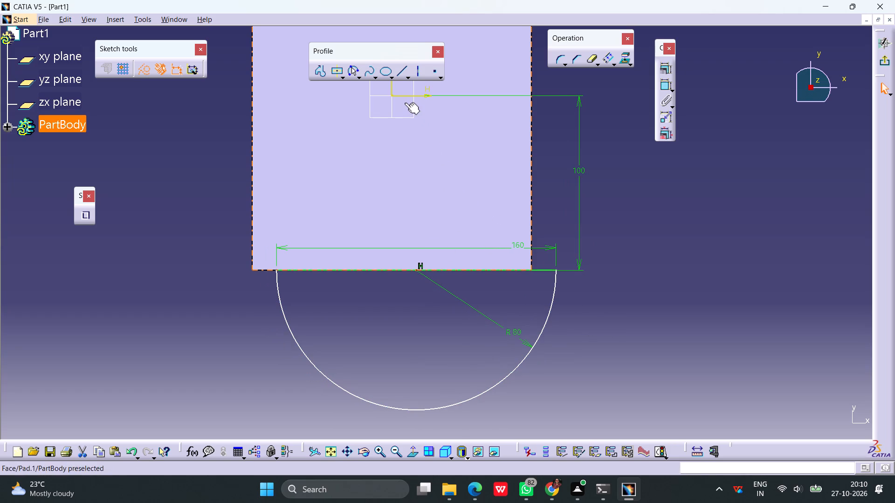
ctrl+click(390, 91)
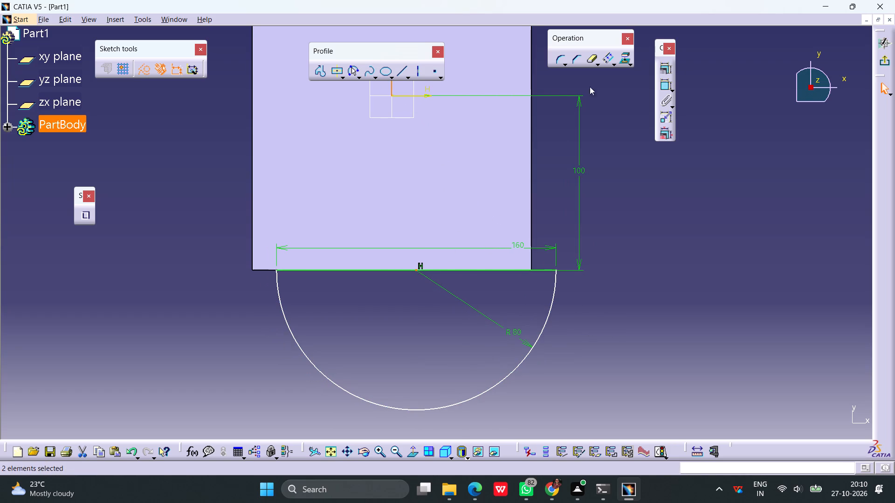
click(667, 69)
click(817, 260)
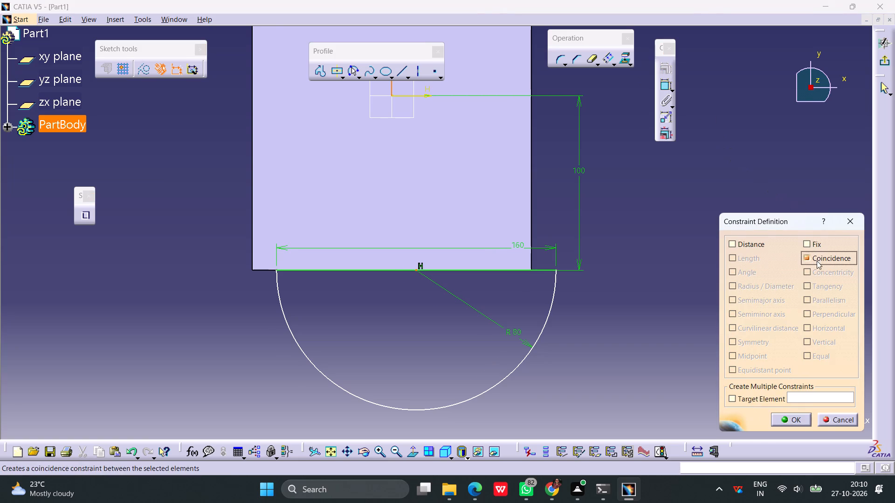
click(782, 415)
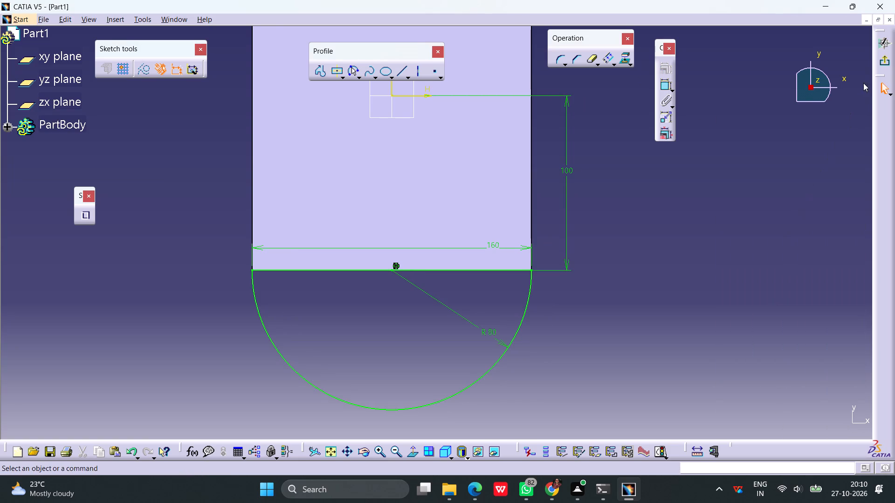
click(882, 64)
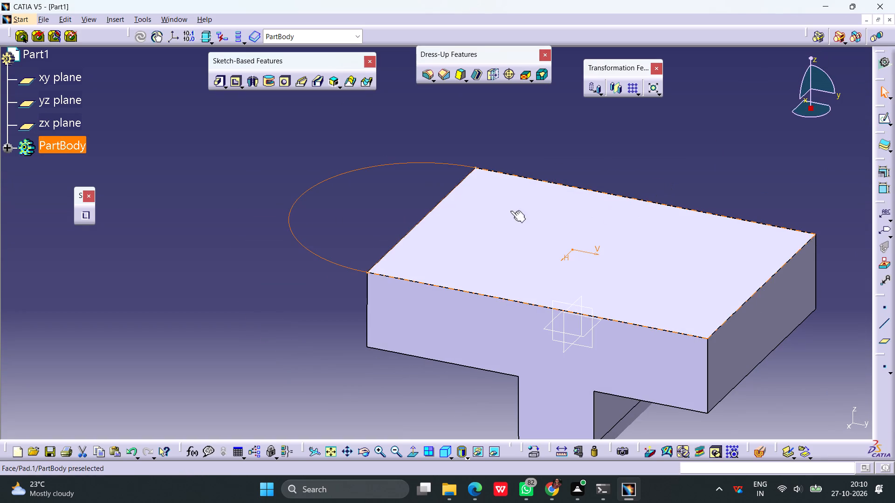
Pad the semicircular sketch 50 mm in the reversed direction, downward alongside the existing plate.
click(218, 86)
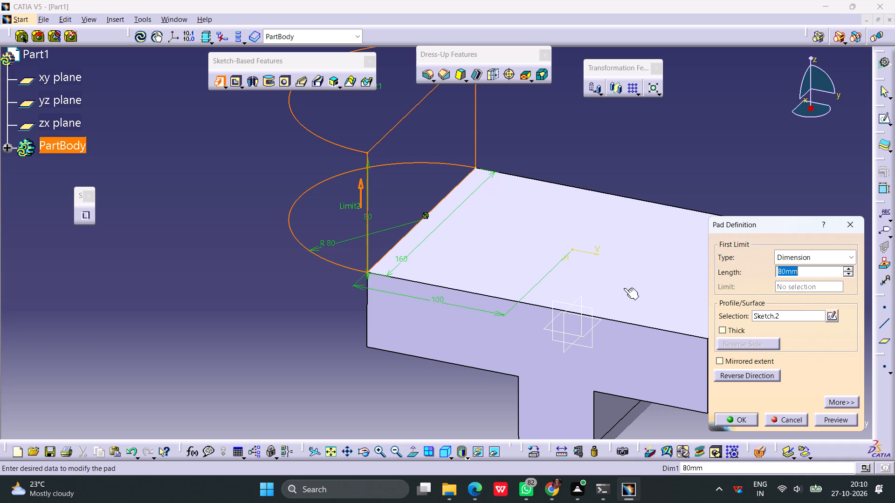
text(50)
click(731, 375)
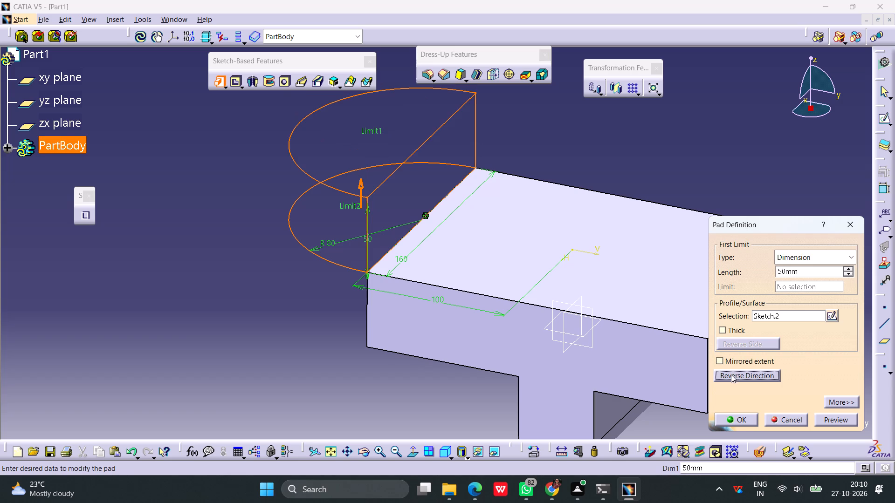
click(828, 419)
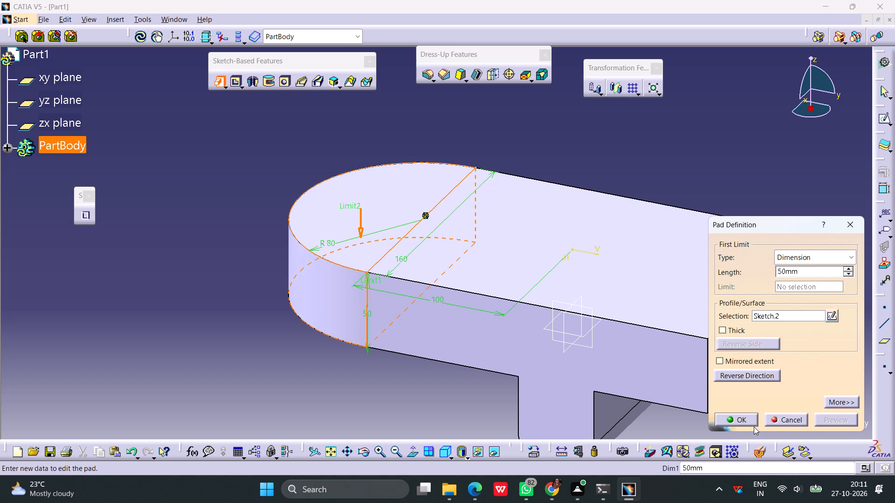
click(748, 423)
click(668, 180)
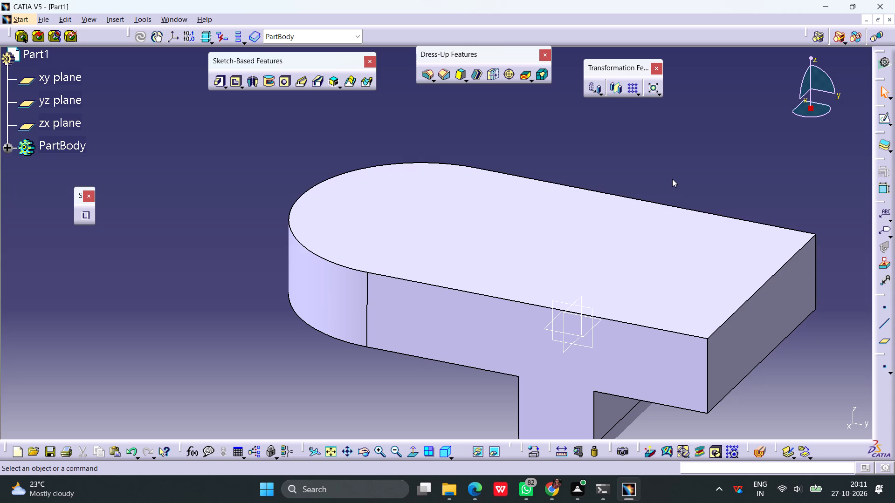
Start a sketch on the plate's top face and draw a circle about 70 mm in diameter near the rounded end.
click(467, 224)
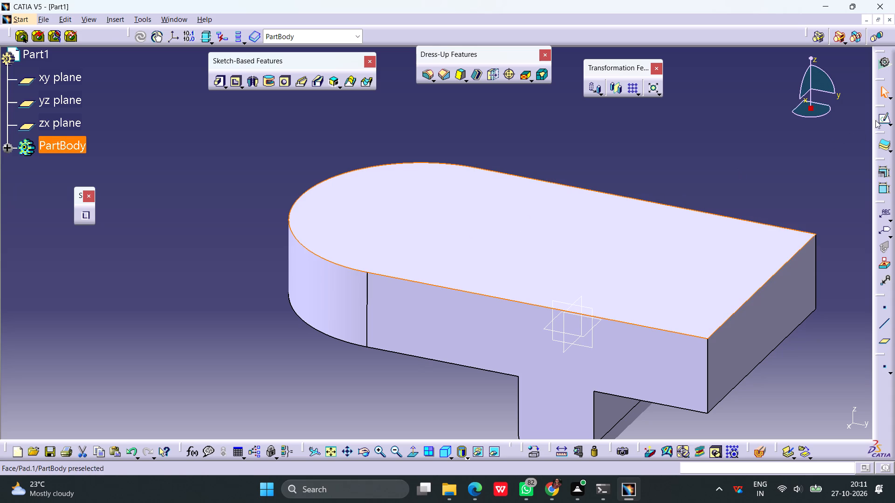
click(879, 119)
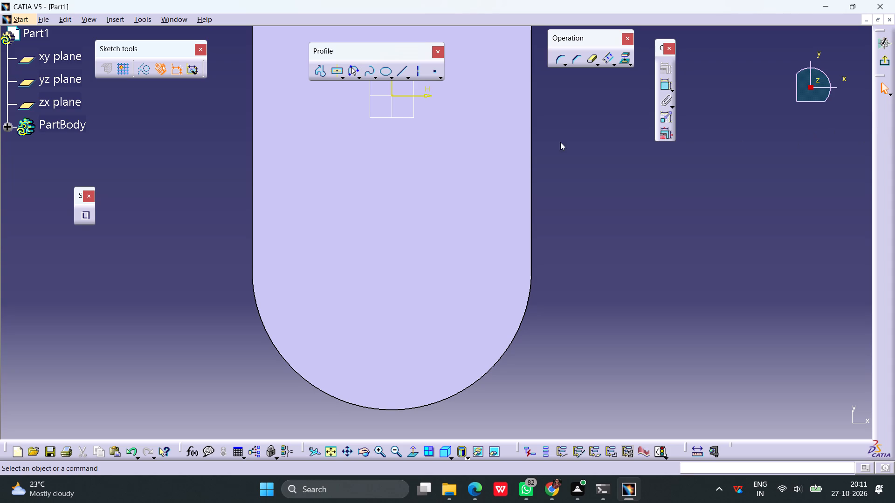
click(357, 78)
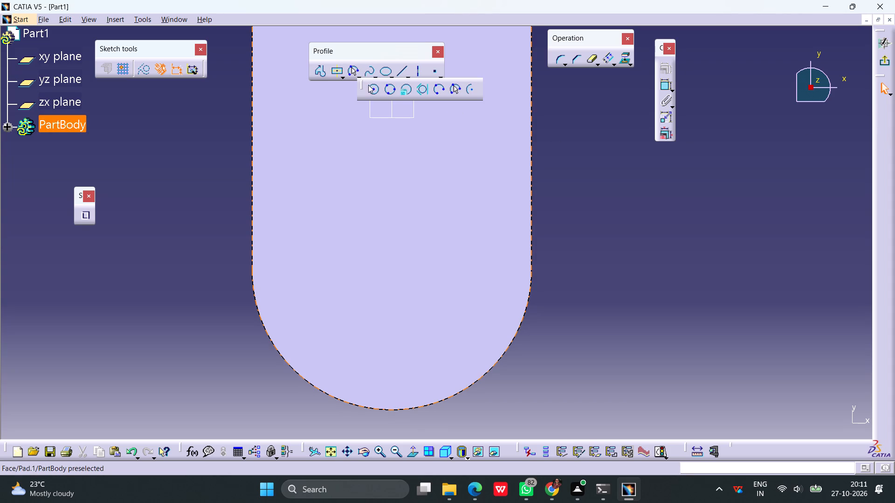
click(370, 86)
middle_drag(419, 212, 403, 168)
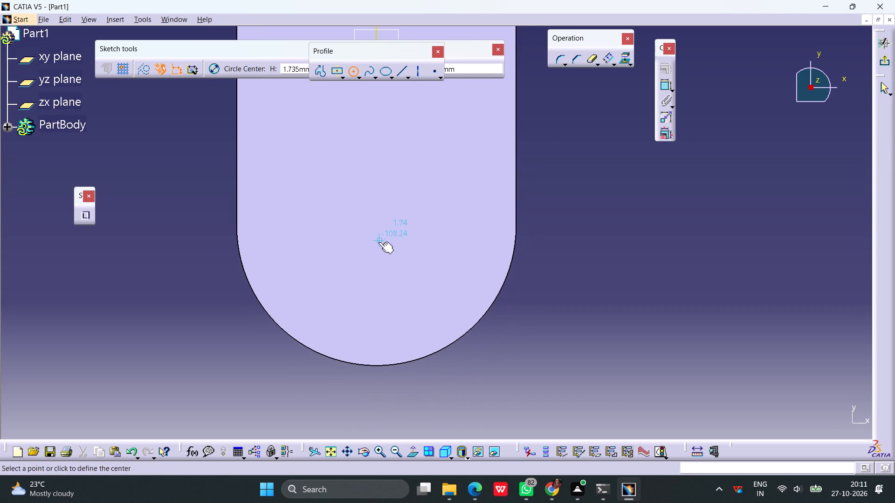
click(369, 251)
click(418, 213)
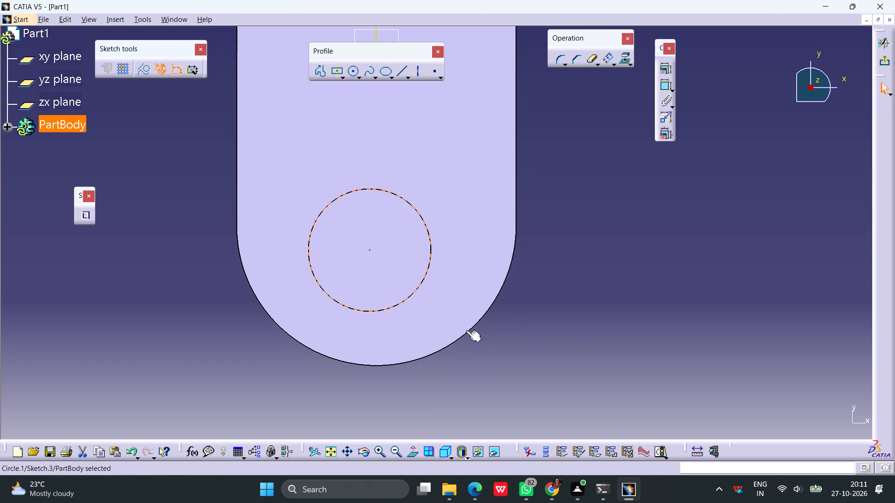
Make the circle concentric with the plate's semicircular end edge.
ctrl+click(467, 332)
click(666, 69)
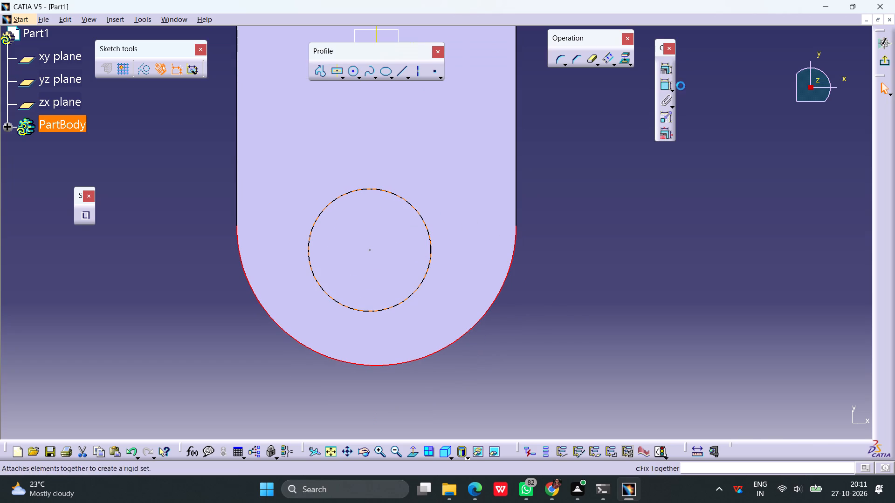
click(827, 274)
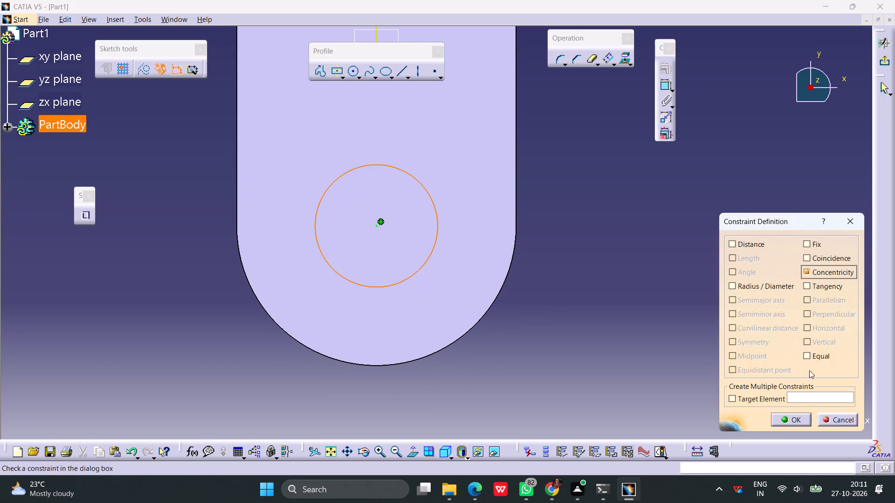
click(794, 427)
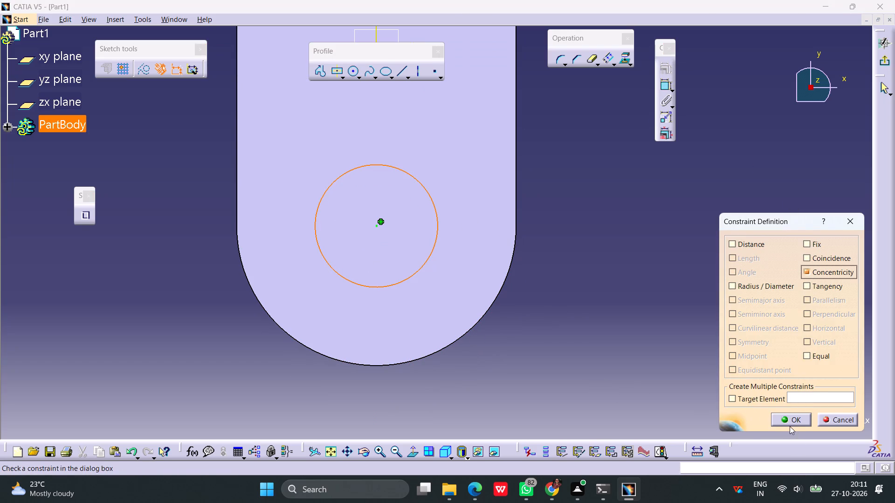
click(790, 424)
Dimension the circle's diameter, set it to 130 mm, and exit the sketch.
click(430, 255)
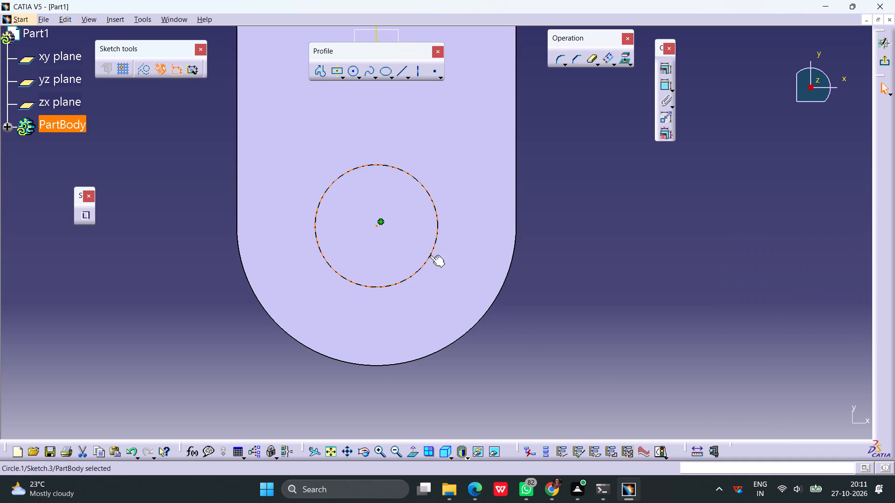
click(666, 87)
click(631, 177)
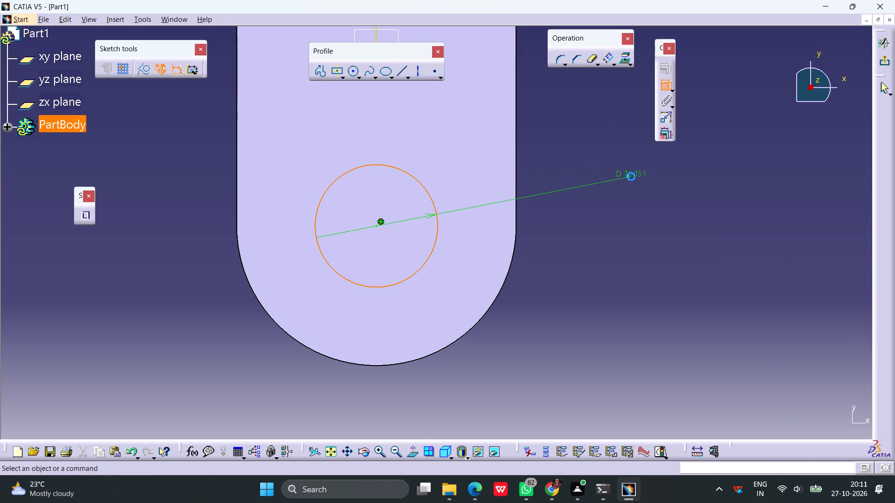
double_click(638, 173)
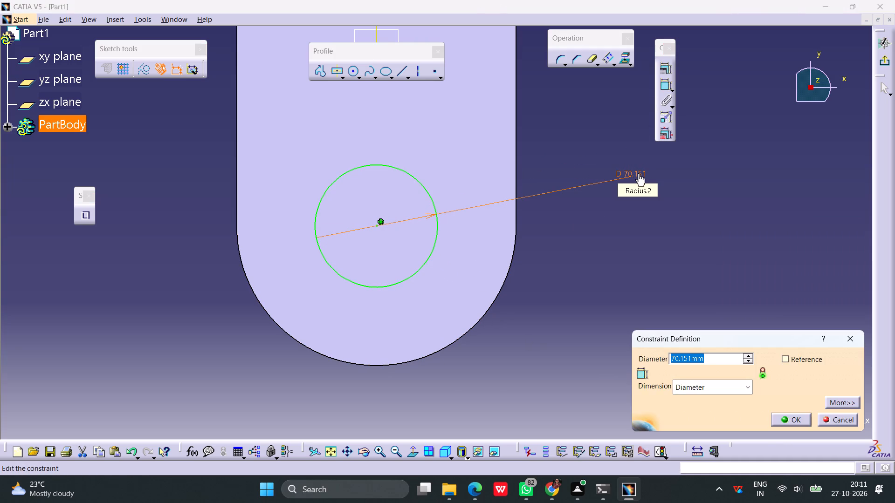
text(130)
key(Return)
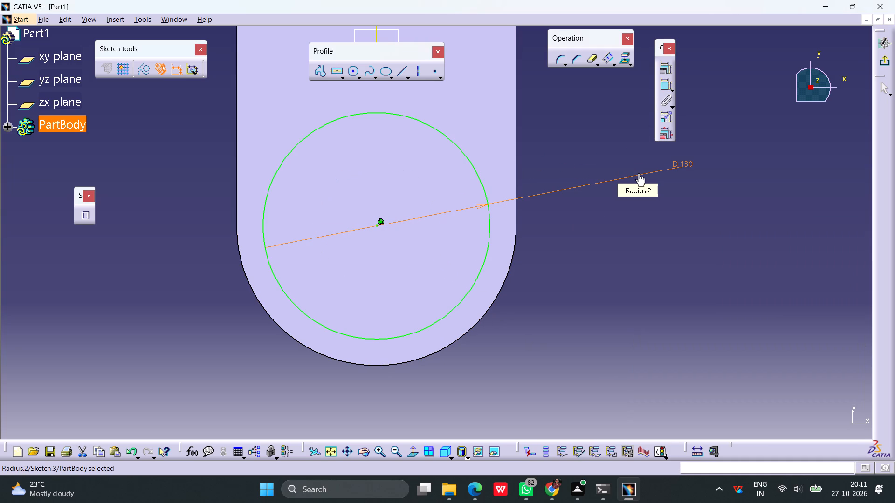
click(879, 62)
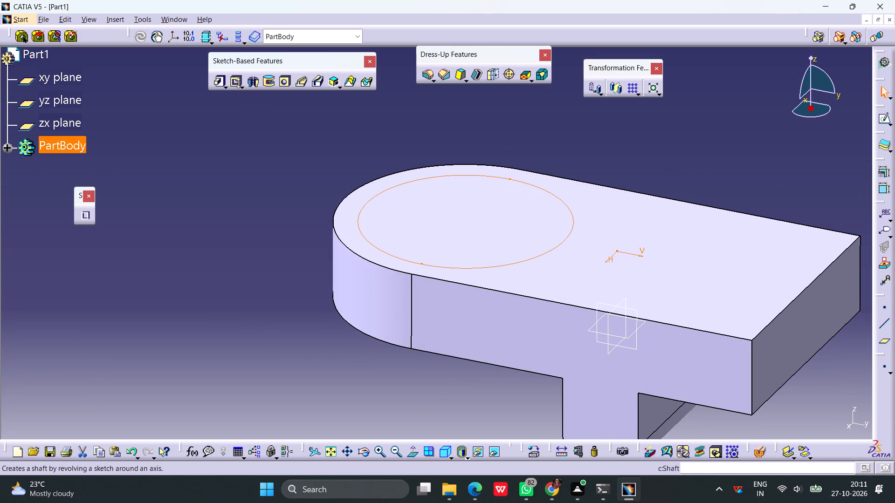
Pocket the circle sketch 35 mm deep into the plate's rounded end.
click(234, 83)
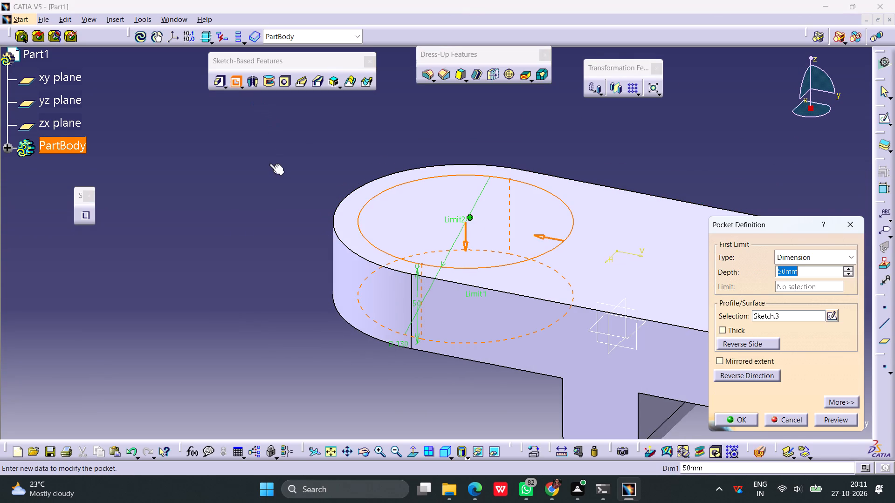
text(35)
key(Return)
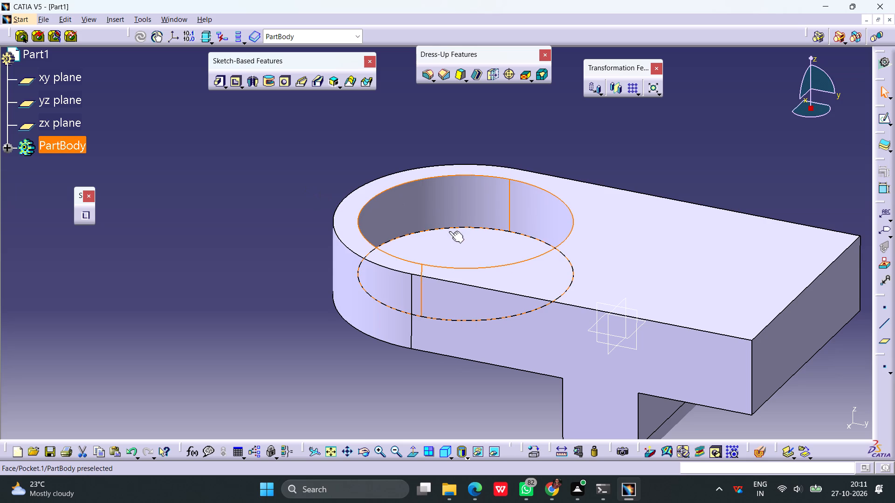
click(289, 252)
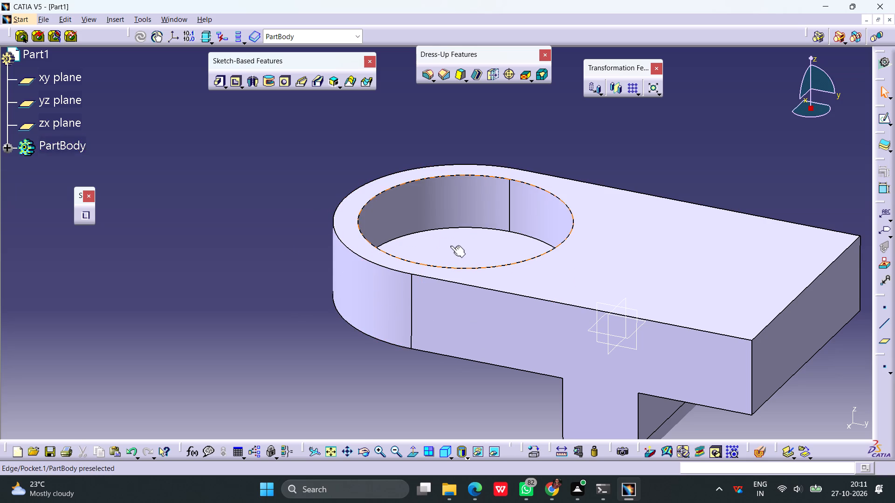
Start a sketch on the pocket's floor and draw a small circle on the V axis inside the pocket outline.
click(452, 247)
click(881, 121)
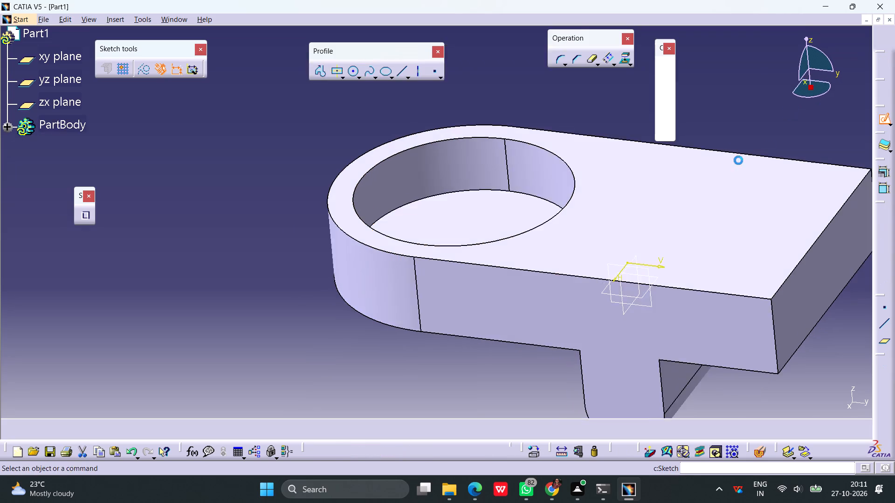
click(350, 76)
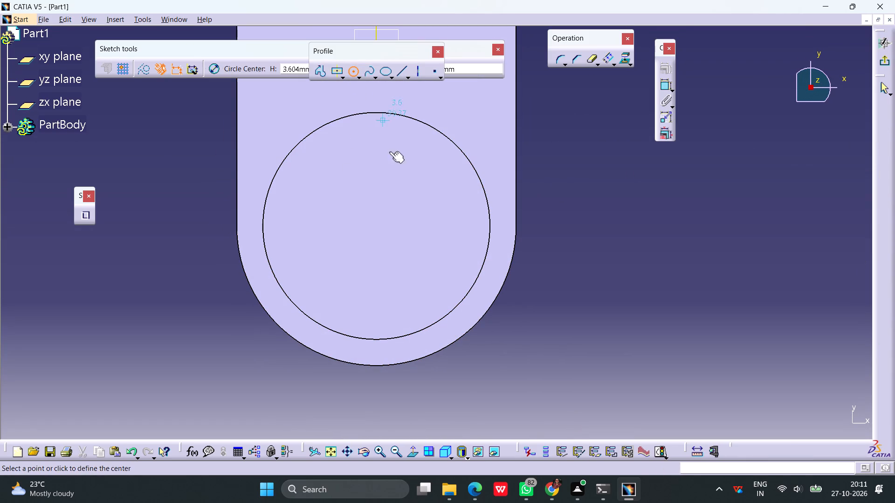
click(375, 203)
click(394, 184)
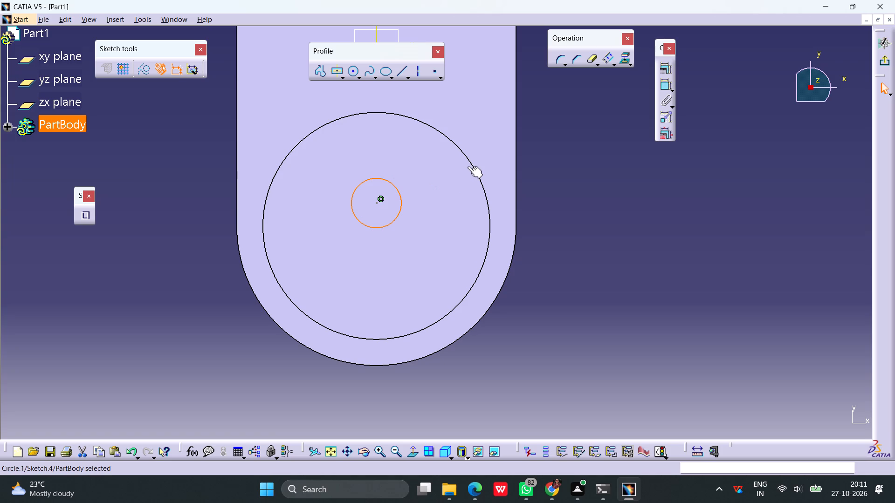
Make the small circle concentric with the pocket's circular edge.
ctrl+click(468, 160)
click(666, 70)
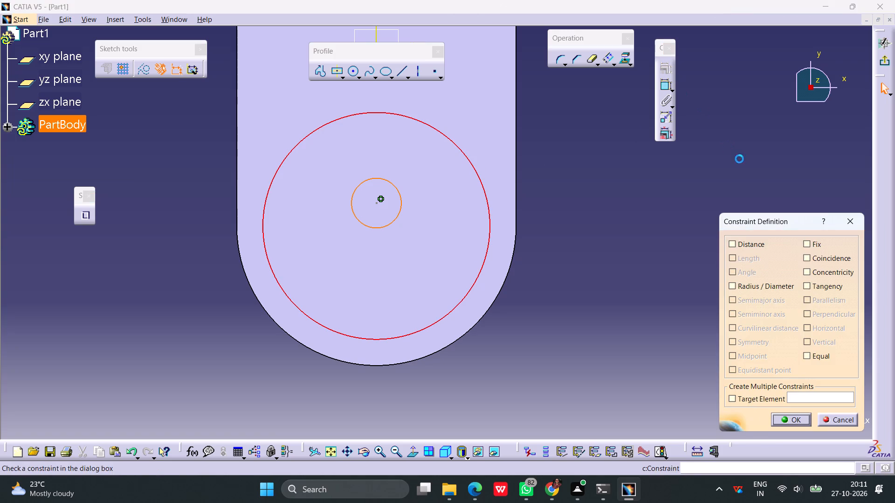
click(826, 272)
click(800, 420)
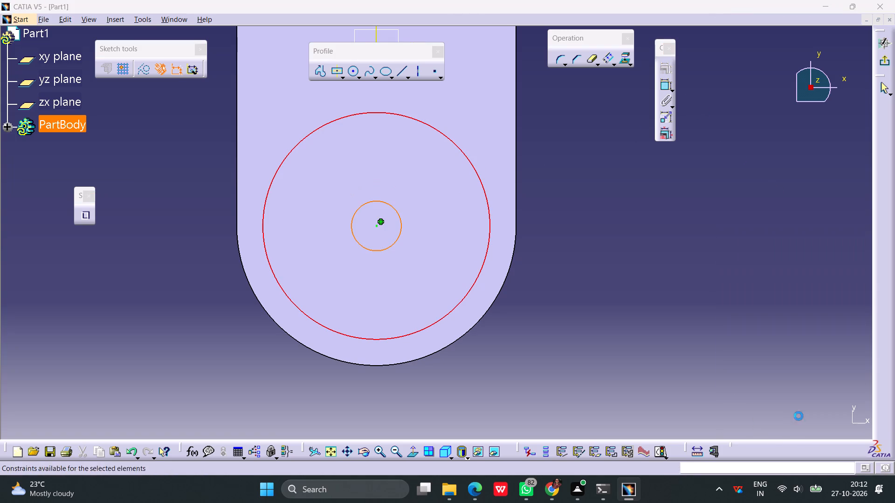
Dimension the small circle's diameter, set it to 50 mm, and exit the sketch.
click(397, 241)
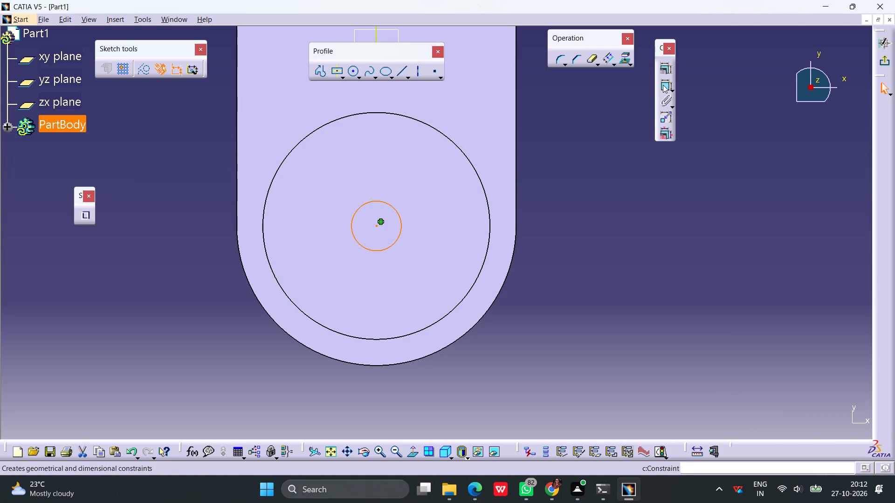
click(663, 84)
click(570, 219)
double_click(574, 218)
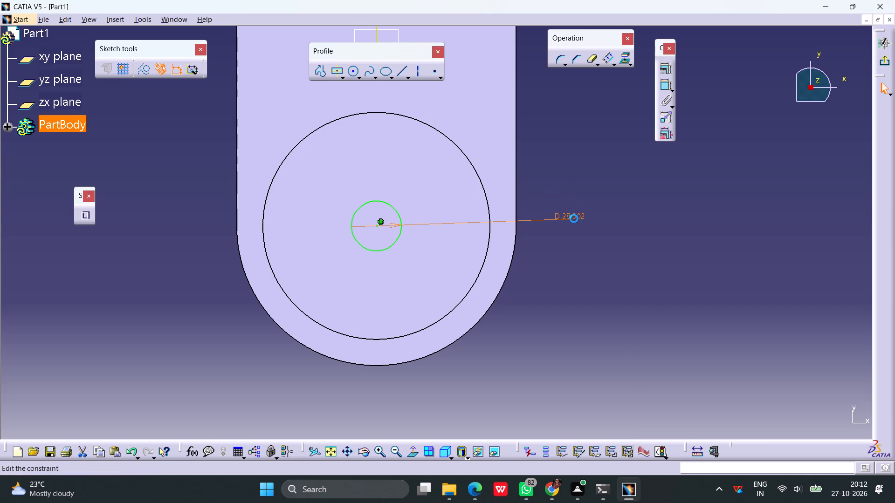
text(50)
key(Return)
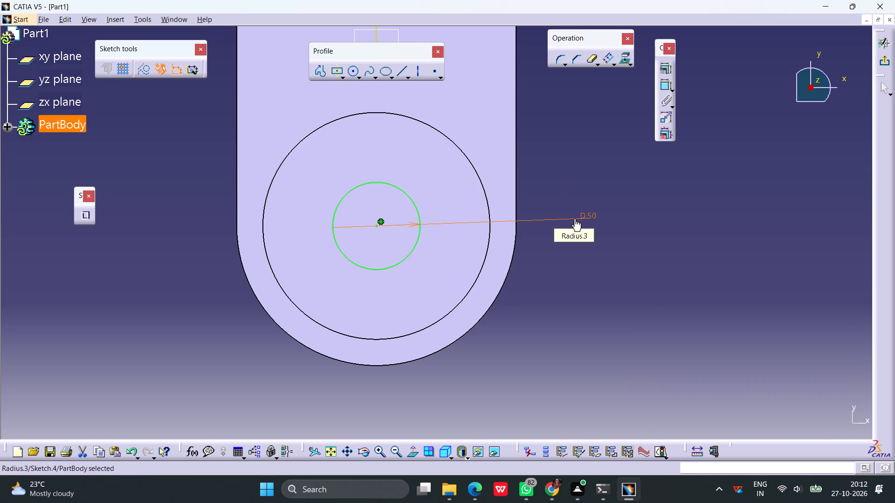
click(737, 184)
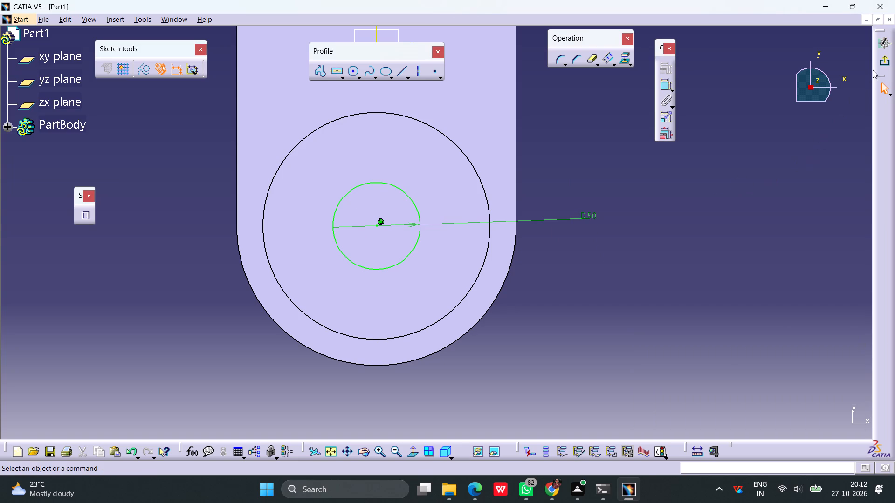
click(882, 62)
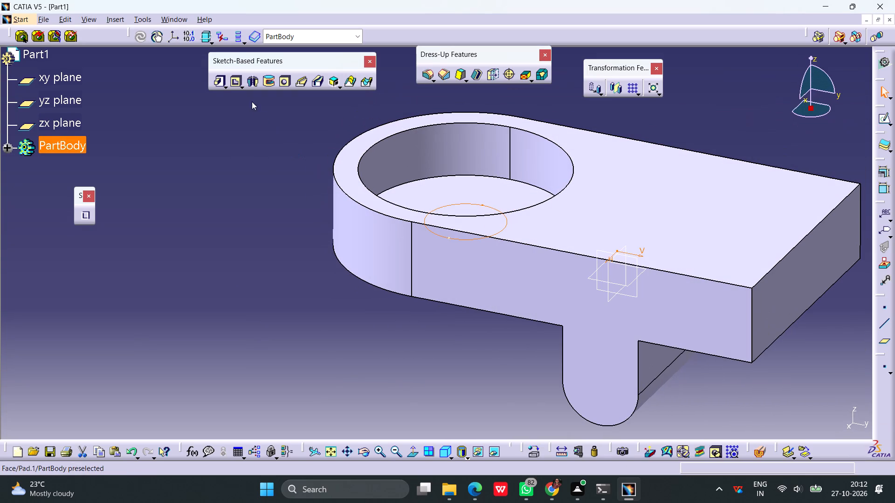
Pocket the 50 mm circle sketch 35 mm deep through the floor of the large circular pocket.
click(233, 84)
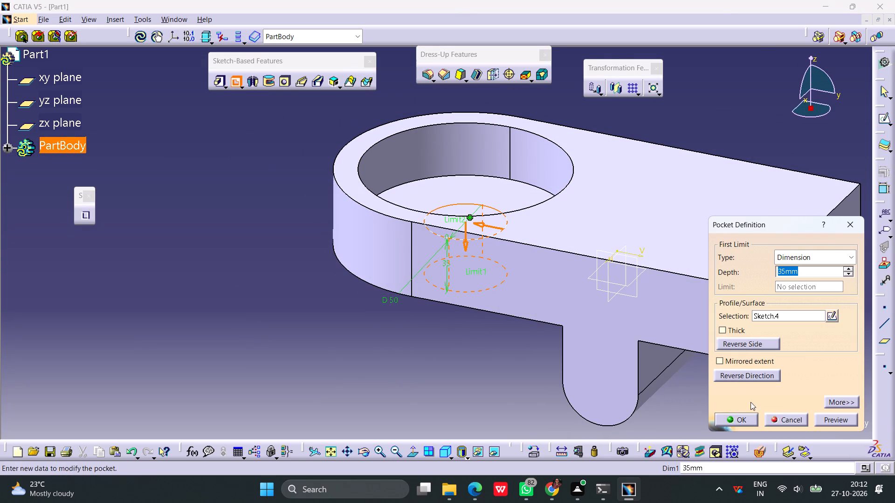
click(824, 418)
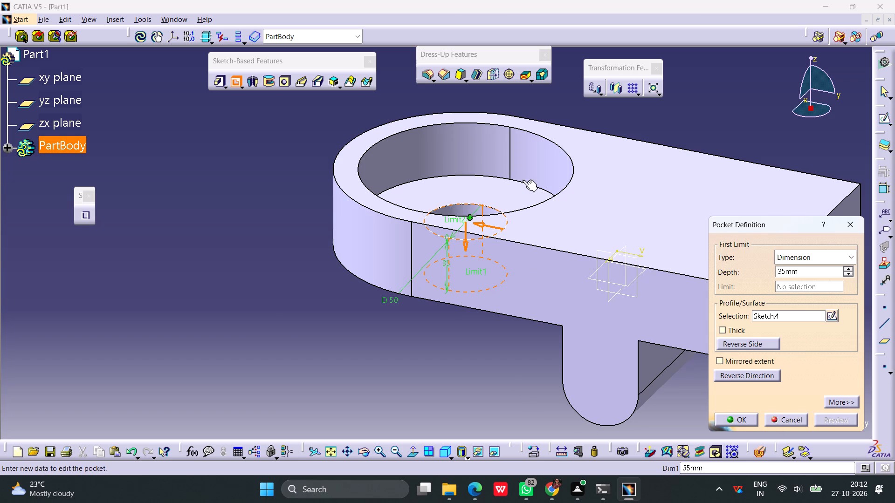
middle_drag(523, 180, 525, 216)
right_drag(523, 180, 525, 216)
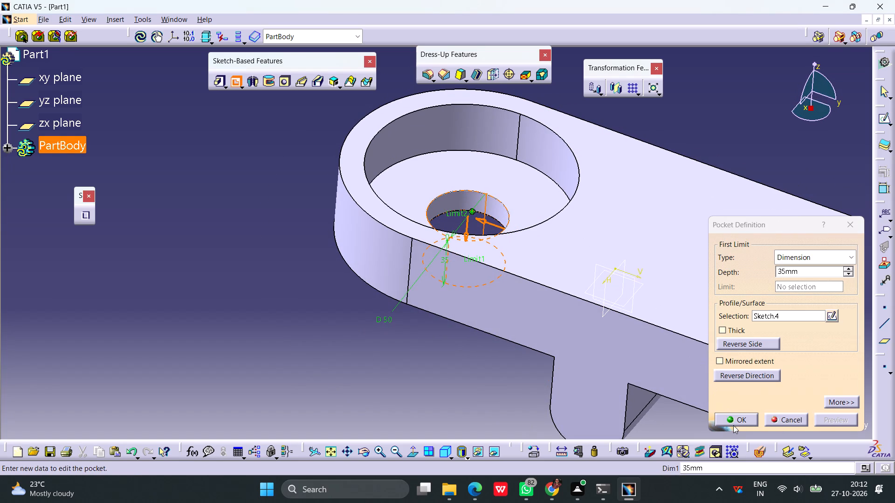
click(733, 425)
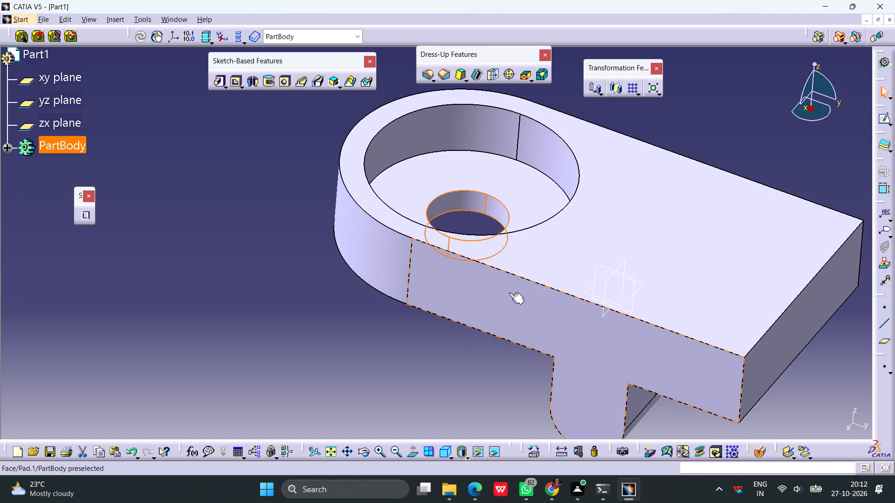
Start a sketch on the plate's top face and place a centered rectangle about 31 mm wide on the V axis, extending past the rounded end.
click(619, 224)
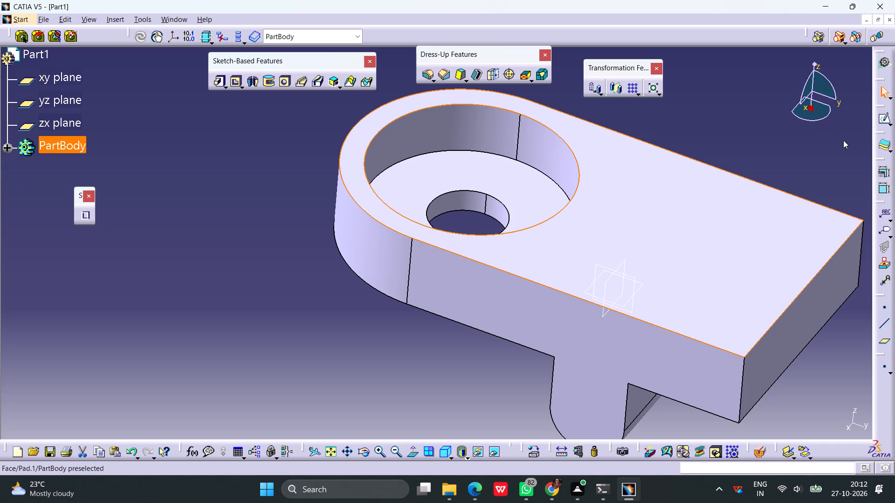
click(883, 119)
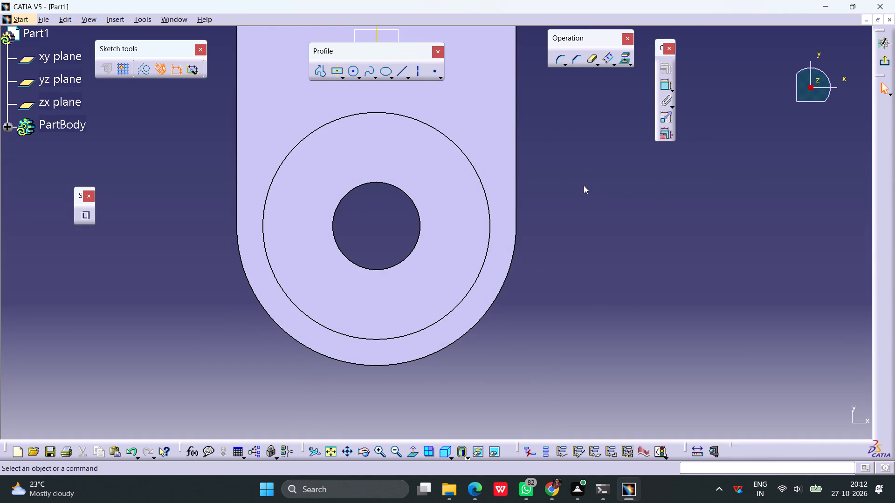
middle_drag(584, 185, 591, 224)
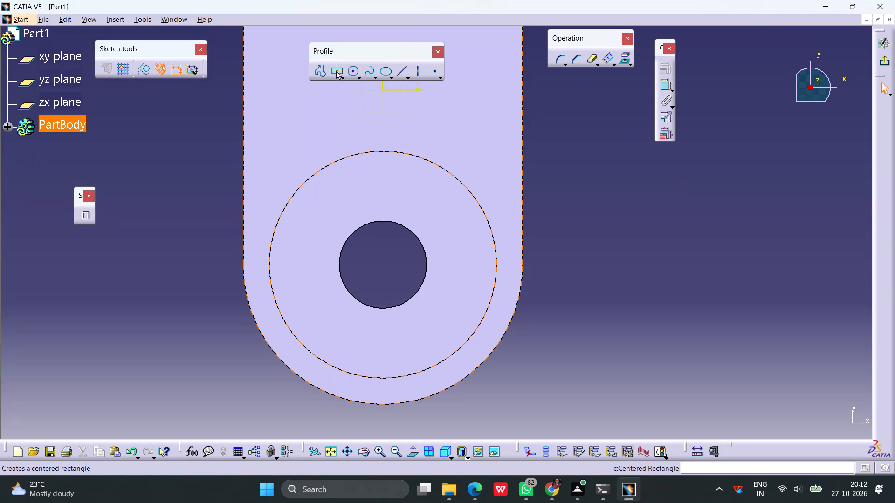
click(336, 71)
click(383, 178)
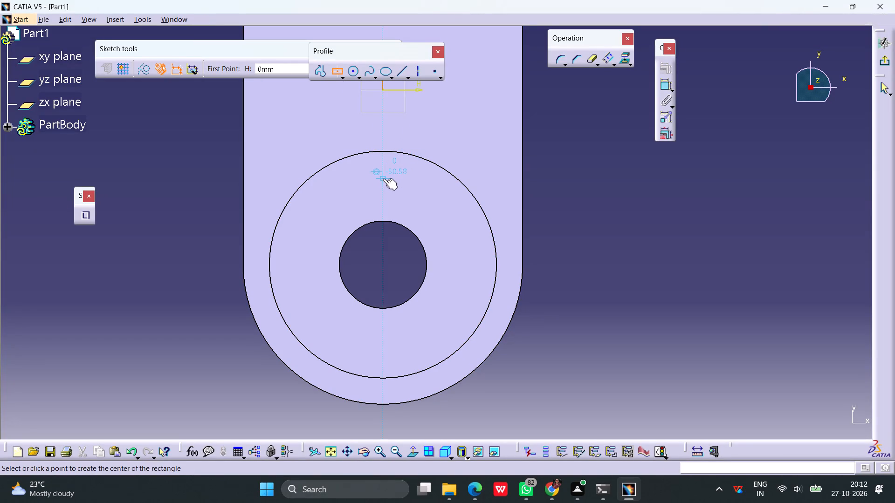
click(400, 117)
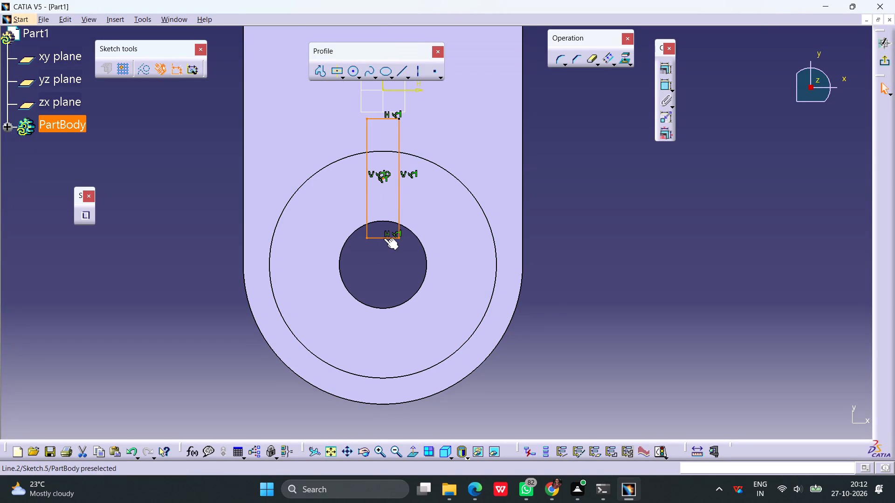
drag(380, 237, 392, 417)
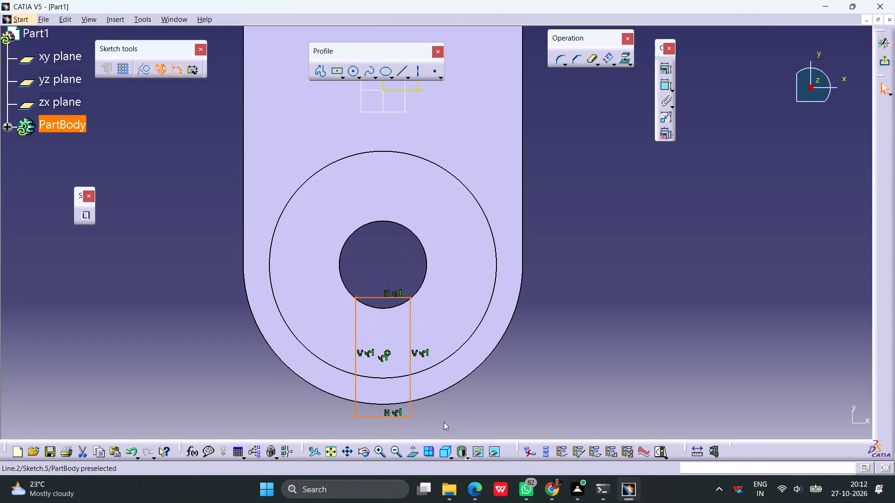
middle_drag(536, 351, 521, 261)
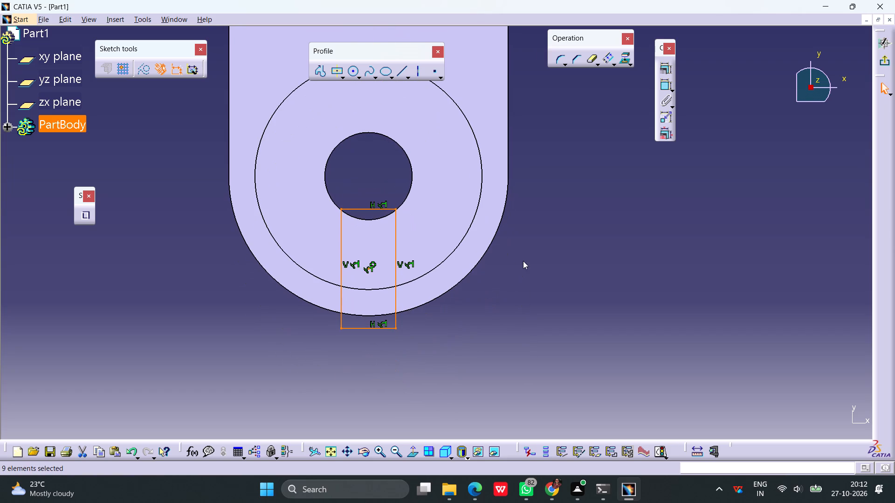
drag(596, 256, 596, 261)
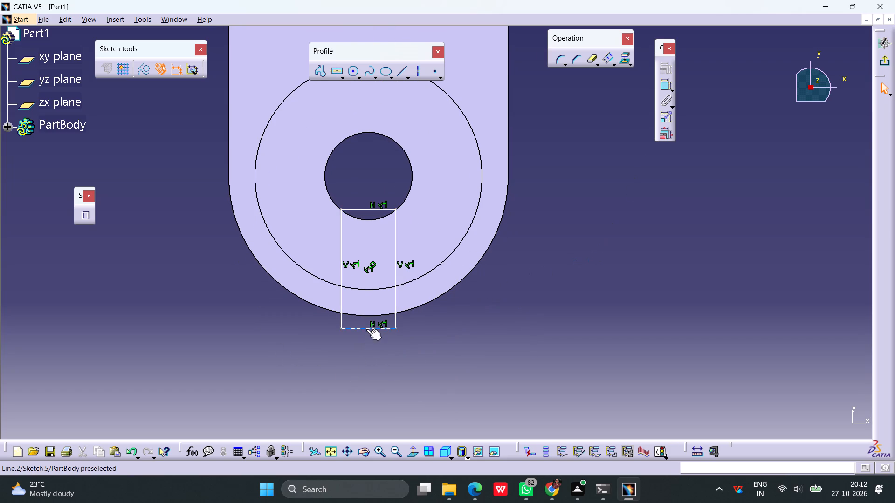
Dimension the rectangle's width and set it to 20 mm.
click(366, 329)
click(664, 88)
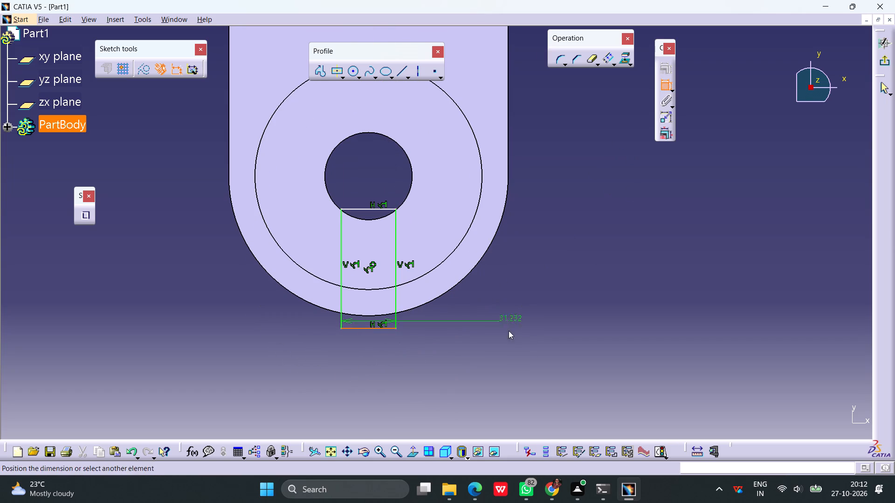
click(475, 351)
double_click(481, 351)
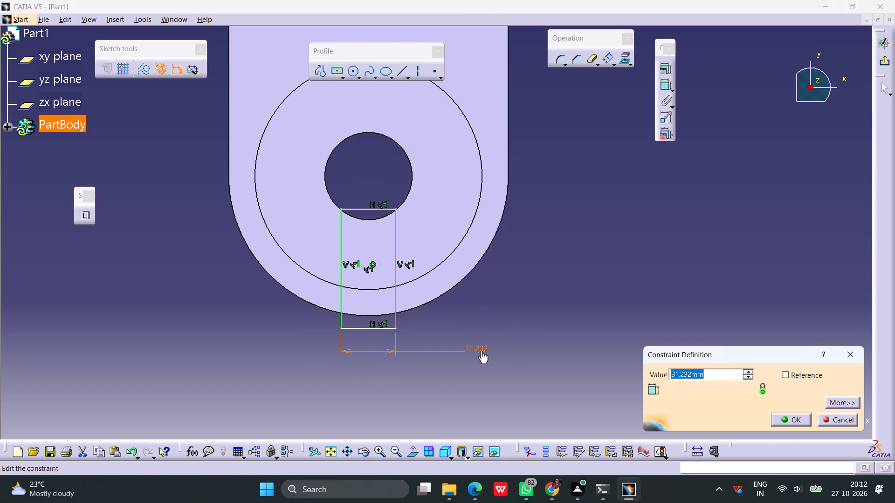
text(20)
key(Return)
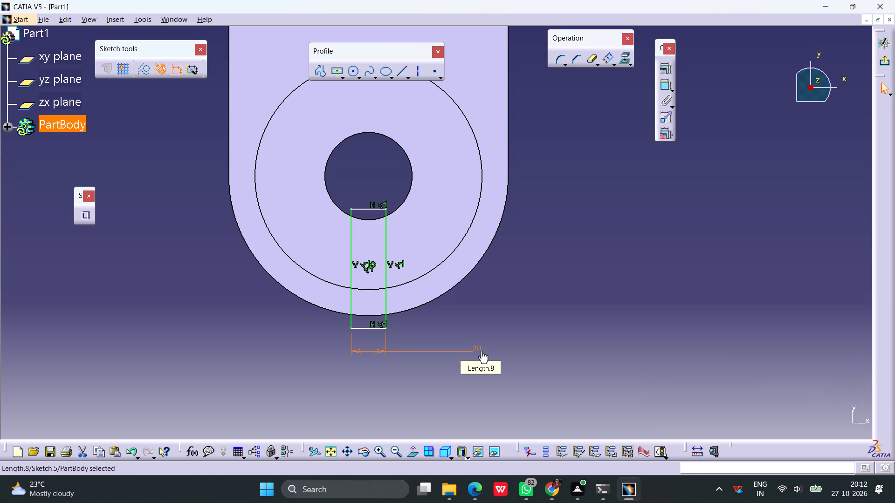
click(563, 305)
Dimension the rectangle's inner short edge from the plate's straight end edge, set the distance to 100 mm, and exit the sketch.
middle_drag(553, 292, 553, 303)
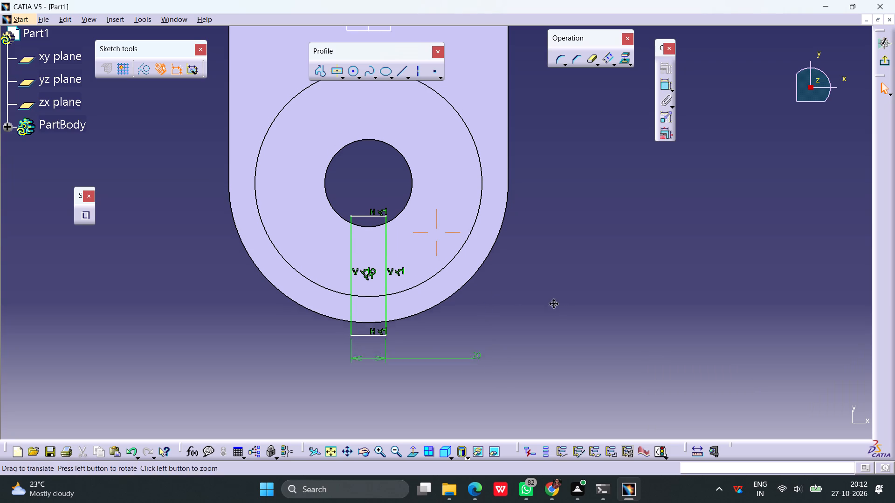
middle_drag(553, 303, 555, 341)
click(373, 260)
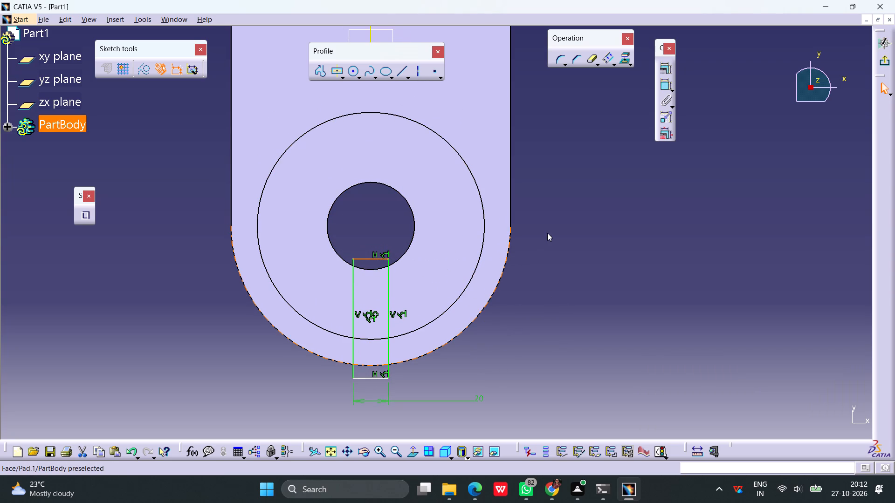
middle_drag(551, 211, 560, 307)
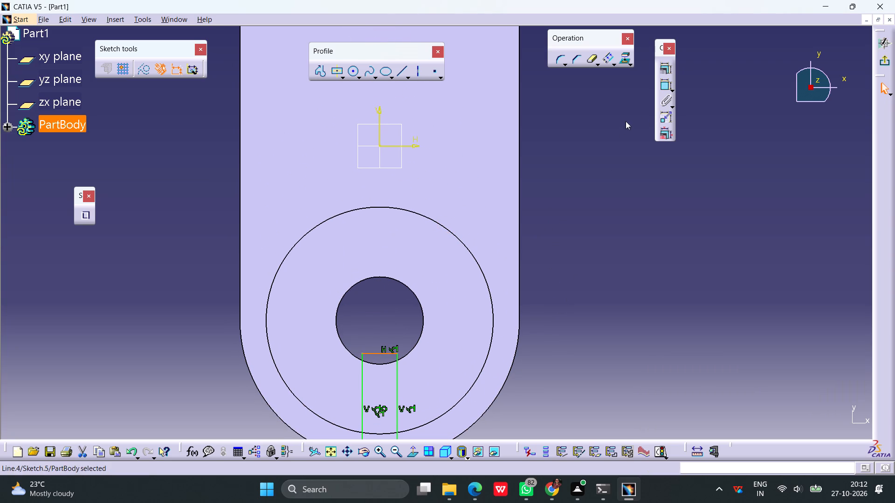
click(662, 86)
middle_drag(580, 156, 580, 167)
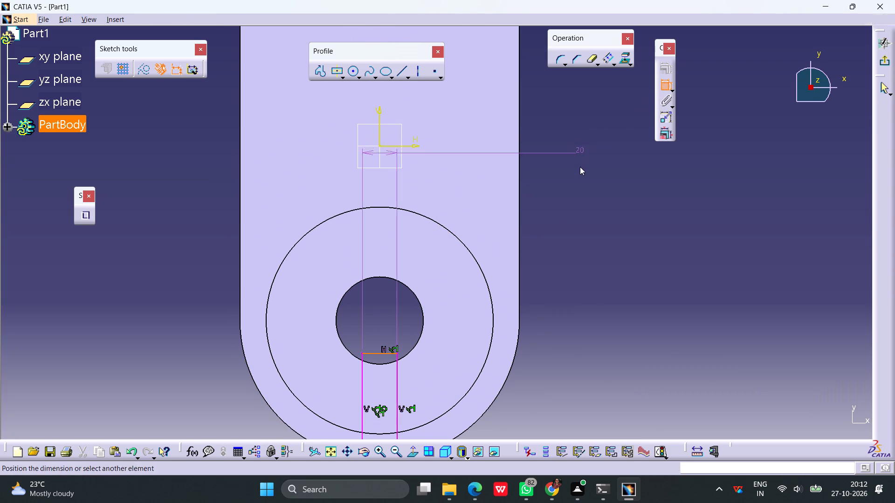
middle_drag(580, 167, 587, 319)
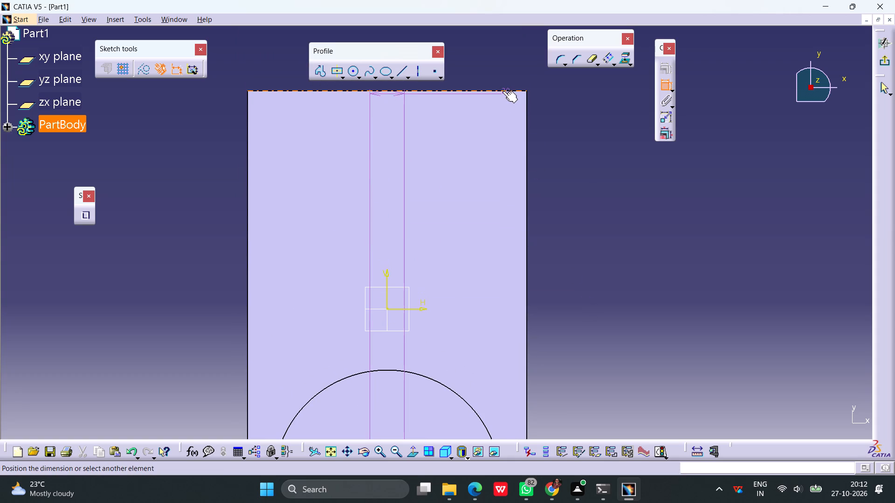
click(503, 91)
click(489, 184)
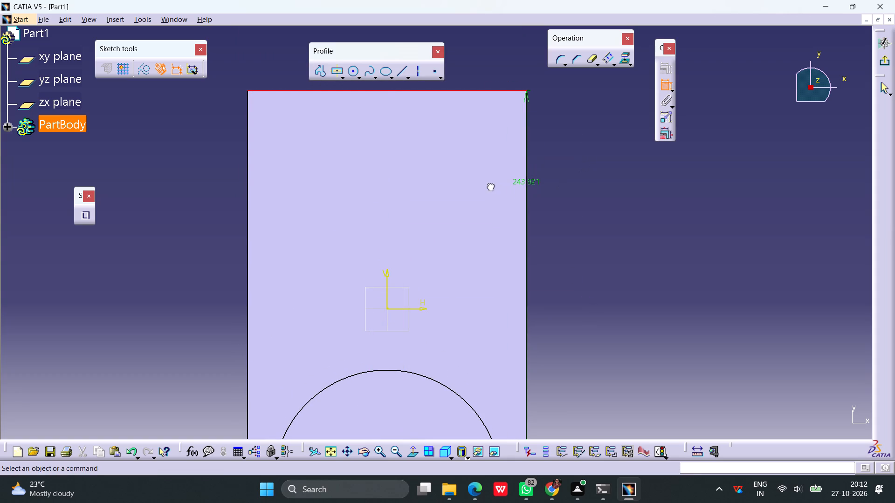
double_click(537, 182)
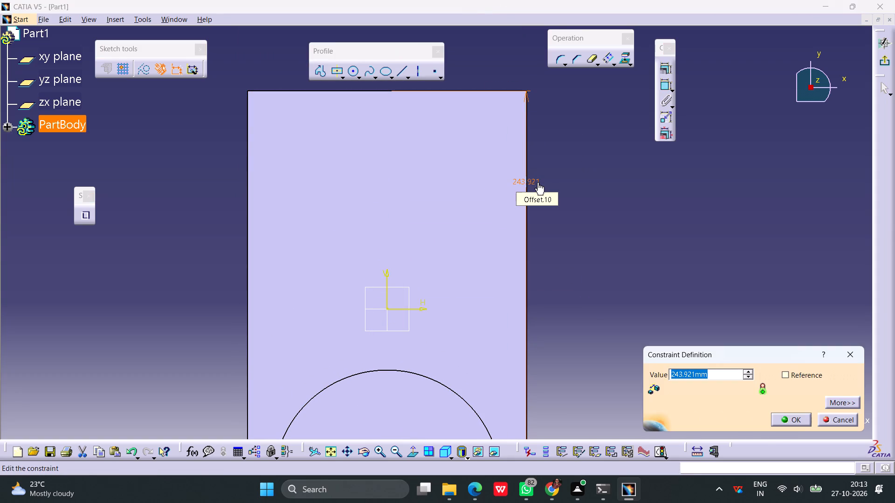
text(100)
key(Return)
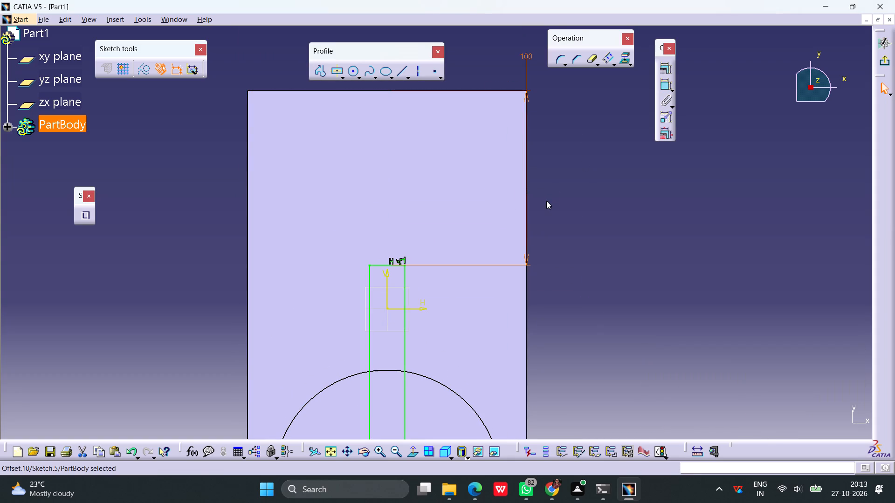
ctrl+middle_drag(548, 202, 548, 241)
middle_drag(530, 286, 526, 191)
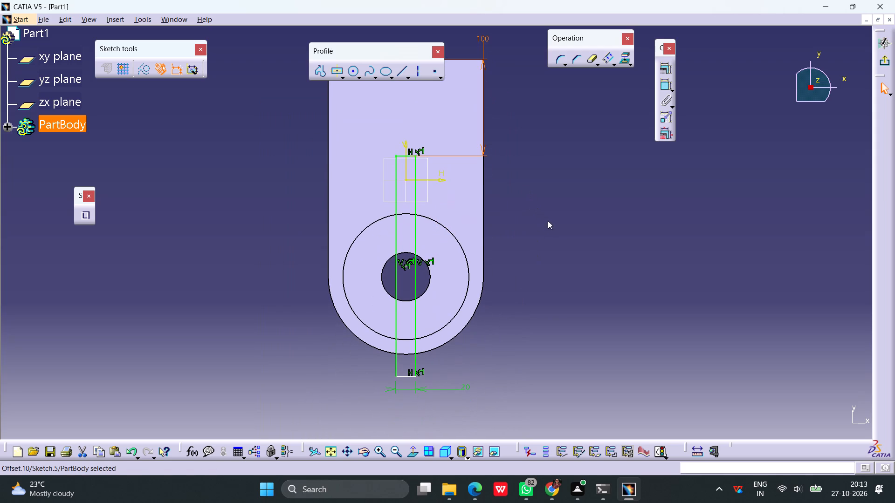
click(881, 63)
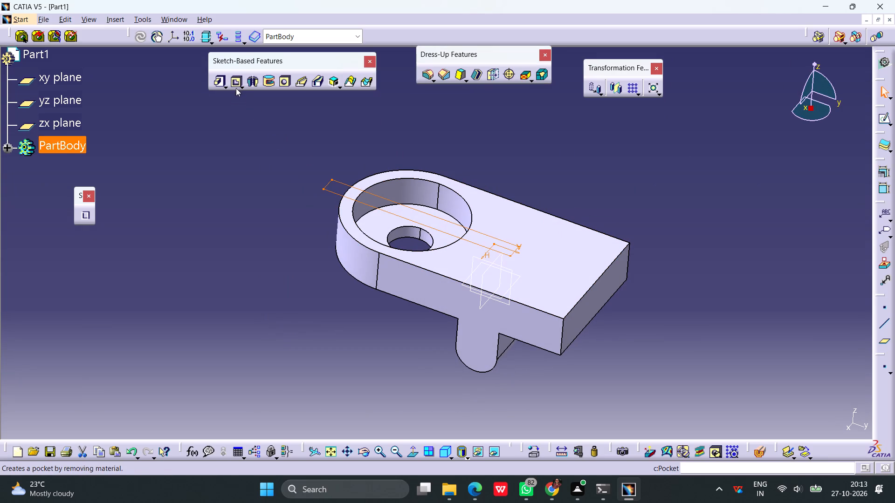
Pocket the rectangle sketch 15 mm deep to cut the slot across the plate's rounded end and circular pocket.
click(239, 83)
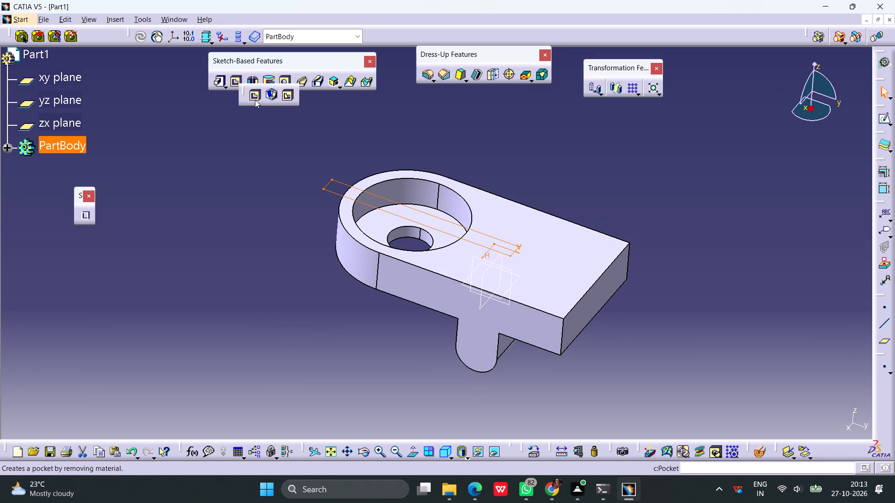
click(255, 97)
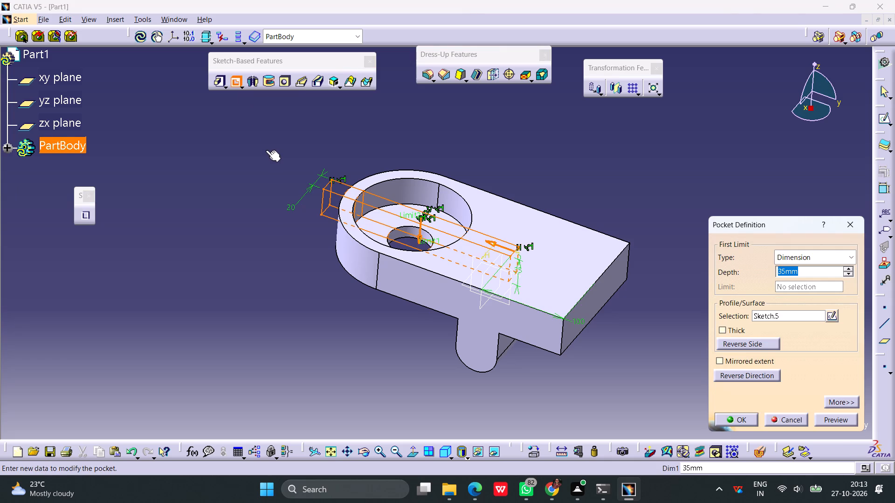
text(15)
key(Return)
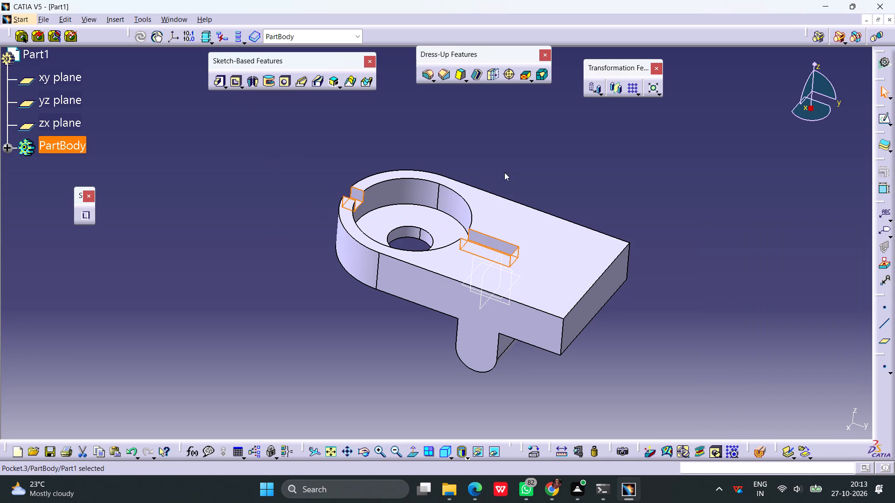
click(573, 170)
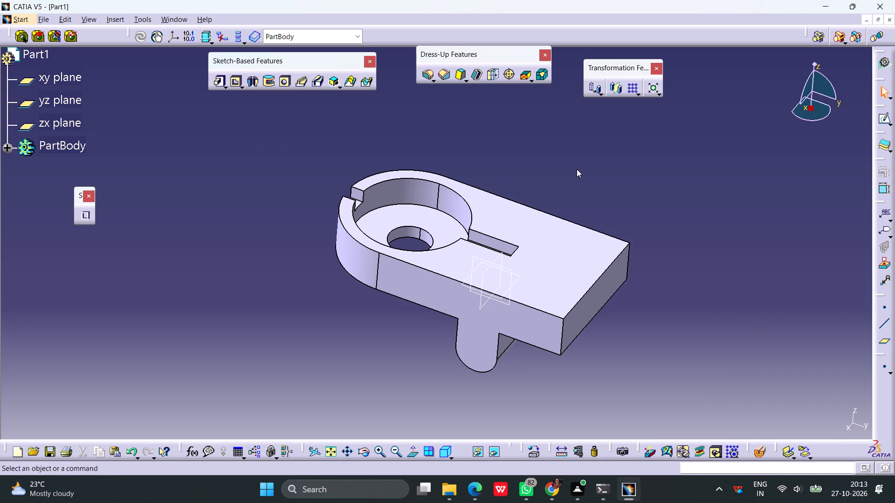
Start a sketch on the plate's top face and place a centered rectangle about 34 mm high on the V axis, between the slot and straight end.
click(565, 243)
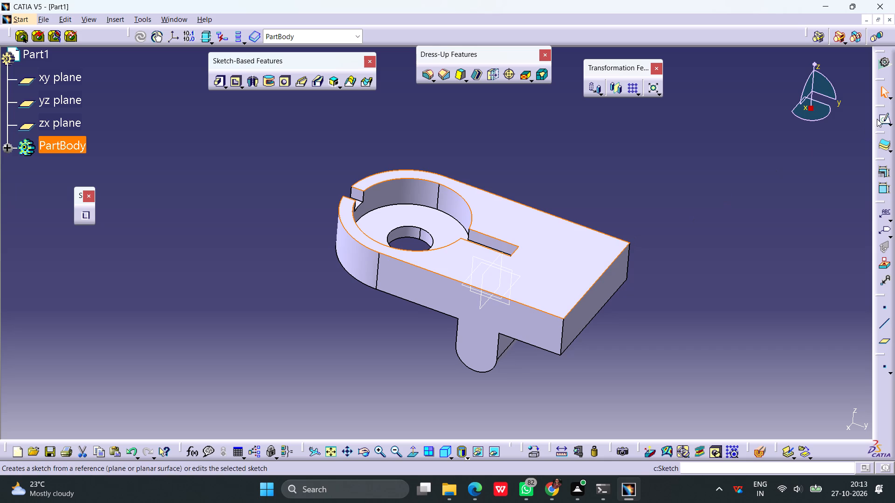
click(878, 119)
middle_drag(564, 190, 565, 204)
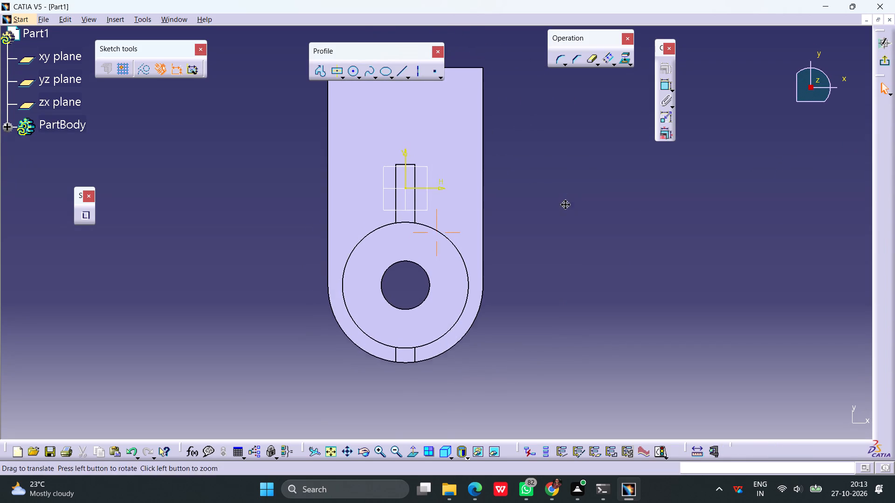
middle_drag(565, 204, 570, 244)
click(337, 72)
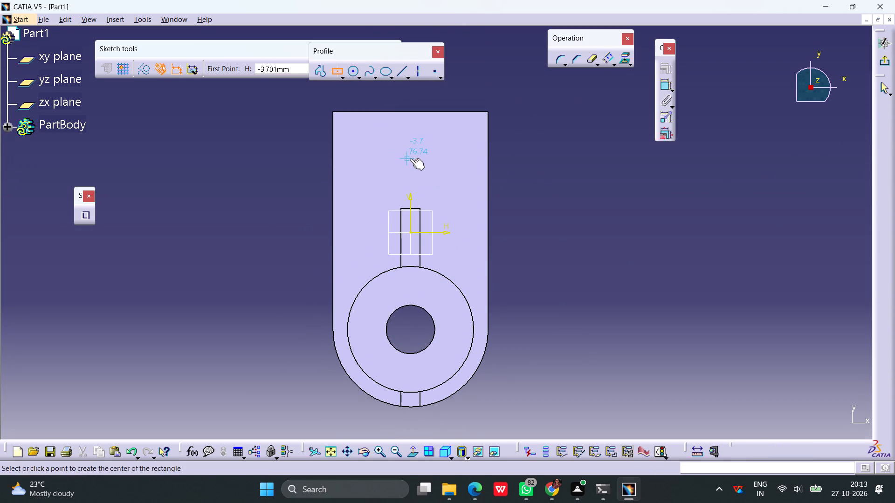
click(410, 158)
click(442, 141)
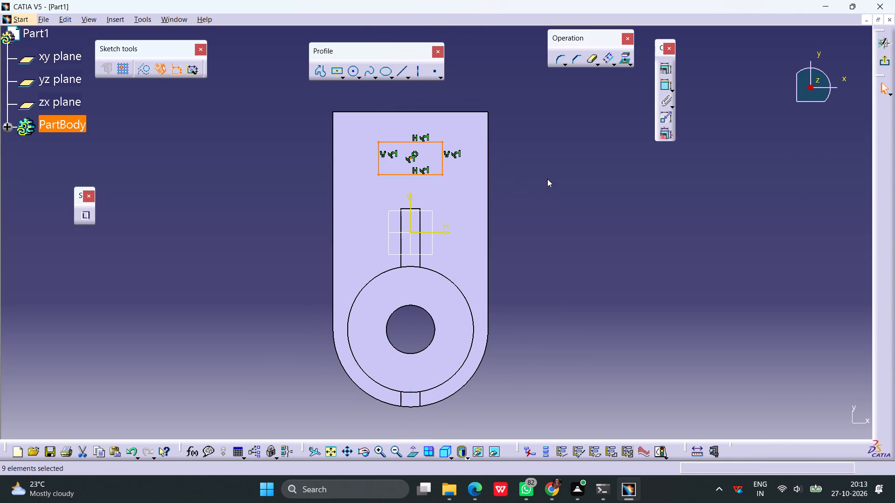
click(549, 180)
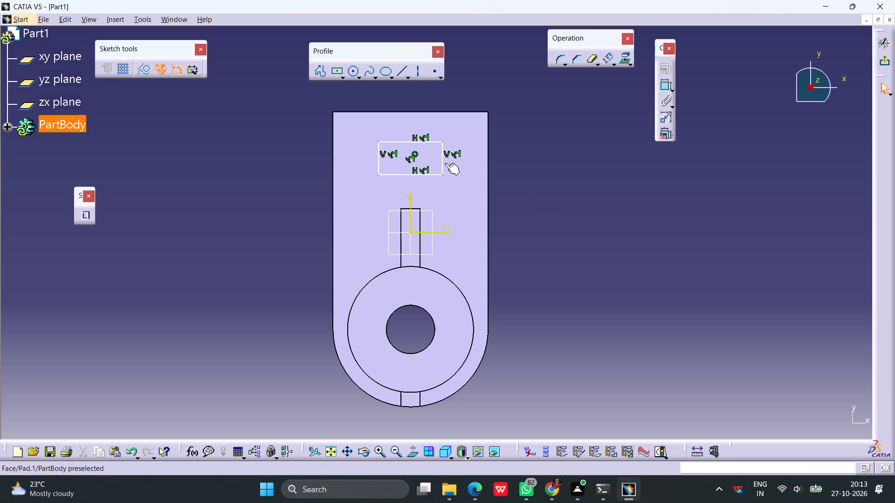
Dimension the rectangle's vertical side from the plate's adjacent long edge and set the distance to 30 mm.
click(441, 162)
click(663, 86)
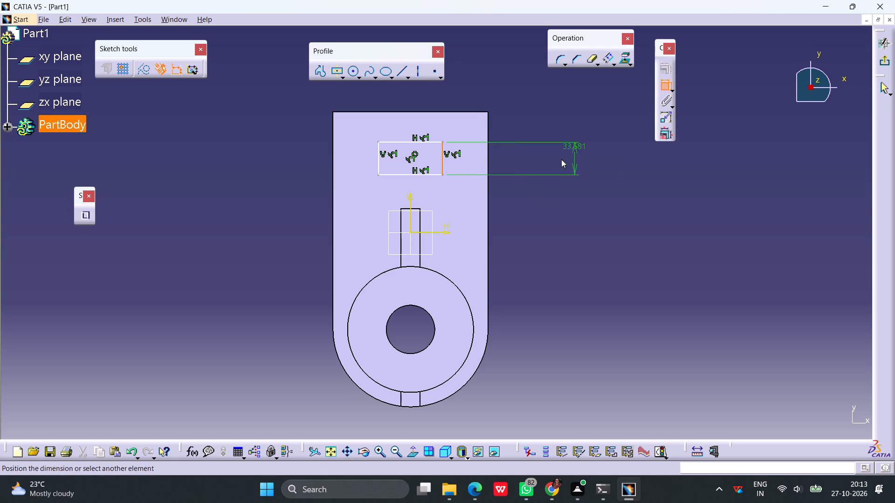
click(489, 160)
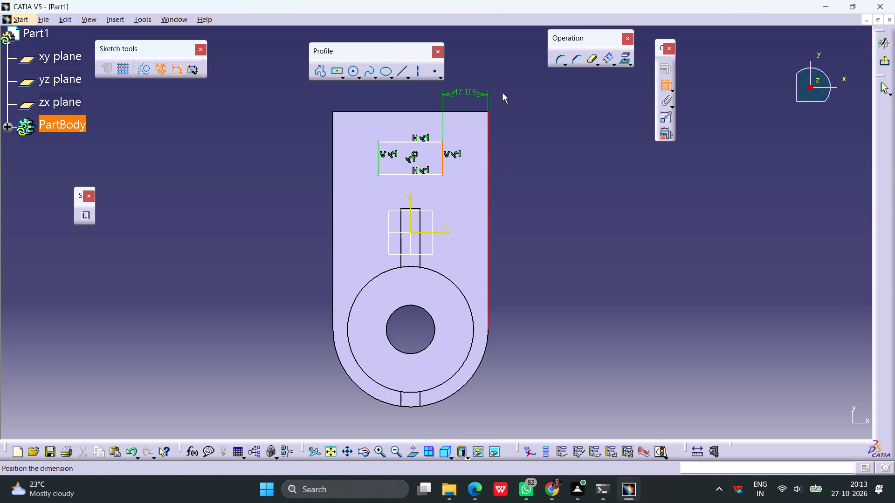
click(502, 93)
double_click(465, 89)
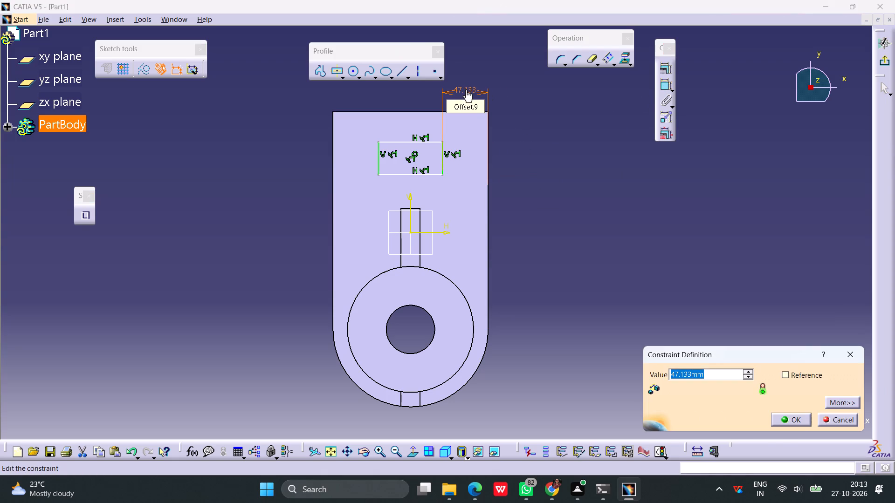
text(30)
key(Return)
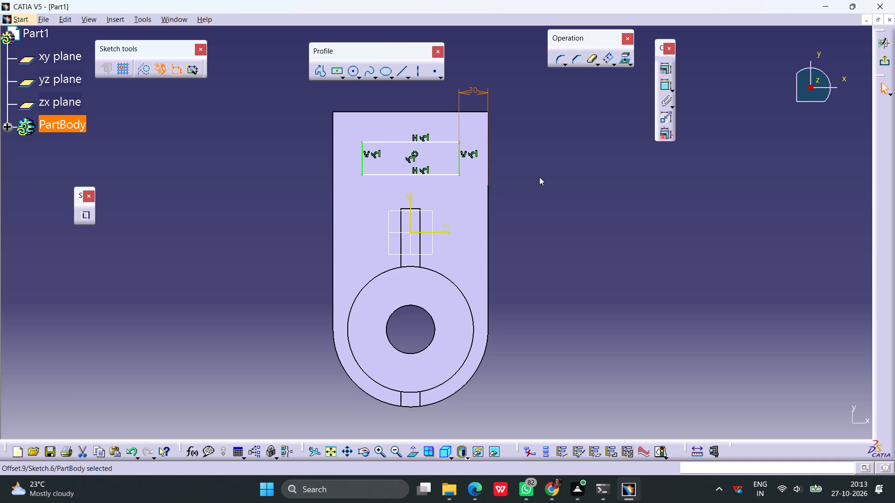
click(542, 179)
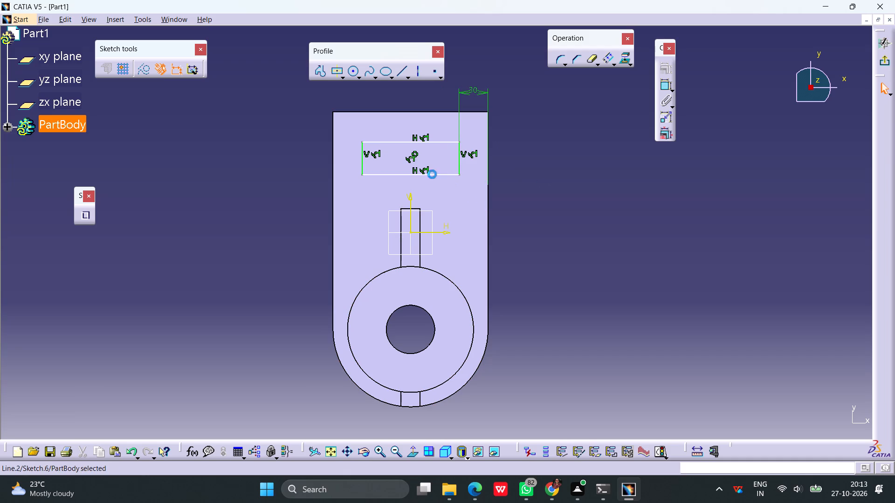
Make the rectangle's lower edge coincident with the slot's end edge and exit the sketch.
click(432, 174)
ctrl+click(418, 208)
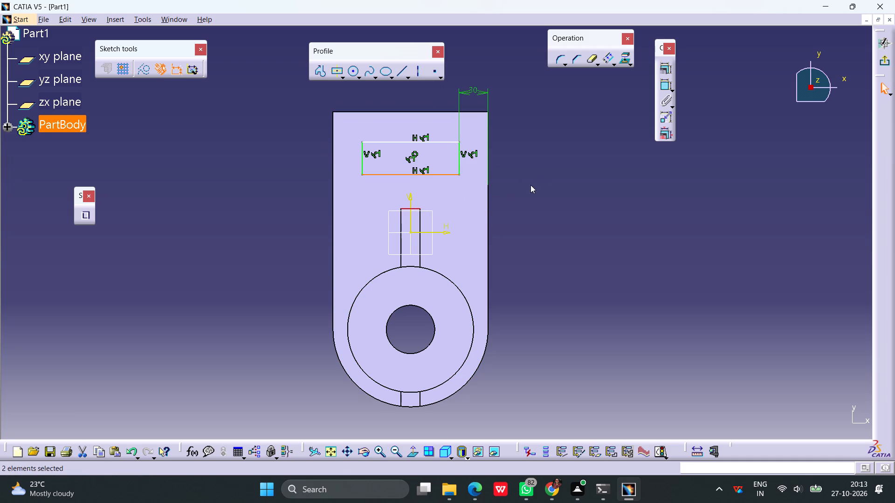
click(665, 74)
click(822, 254)
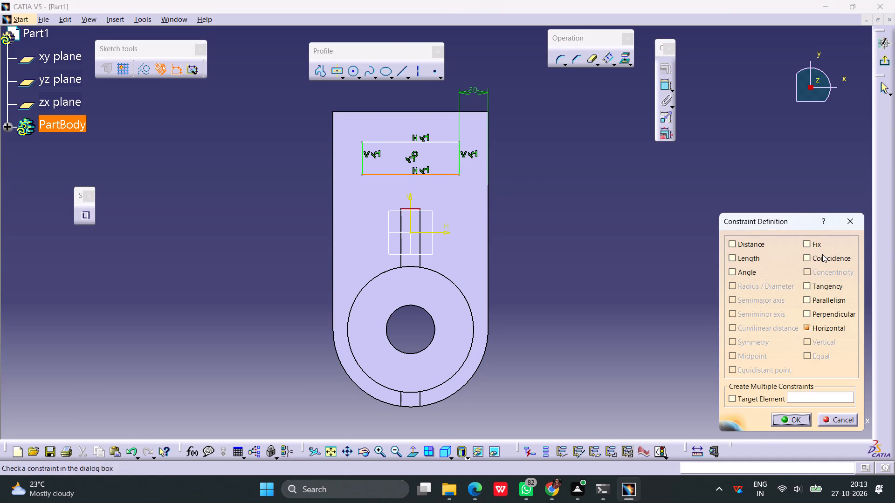
click(791, 423)
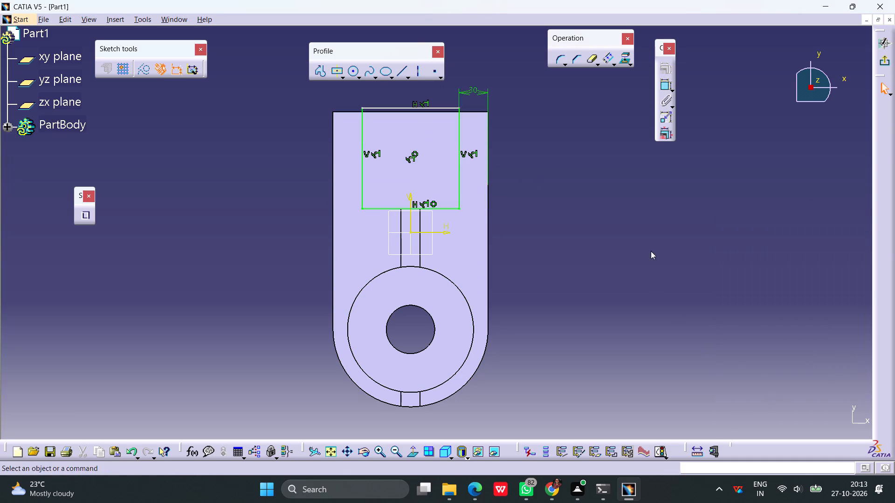
click(878, 61)
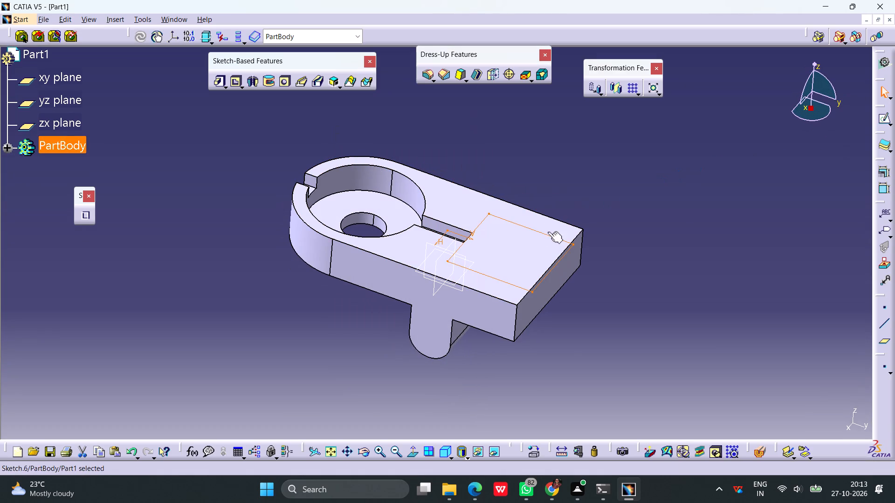
Pocket the rectangle sketch with the Up to last limit to cut an opening through the plate's straight end.
click(235, 83)
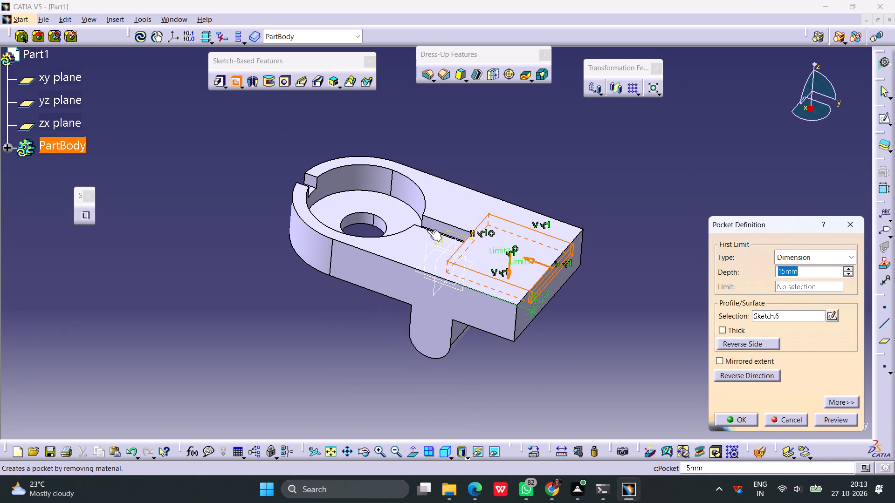
click(820, 254)
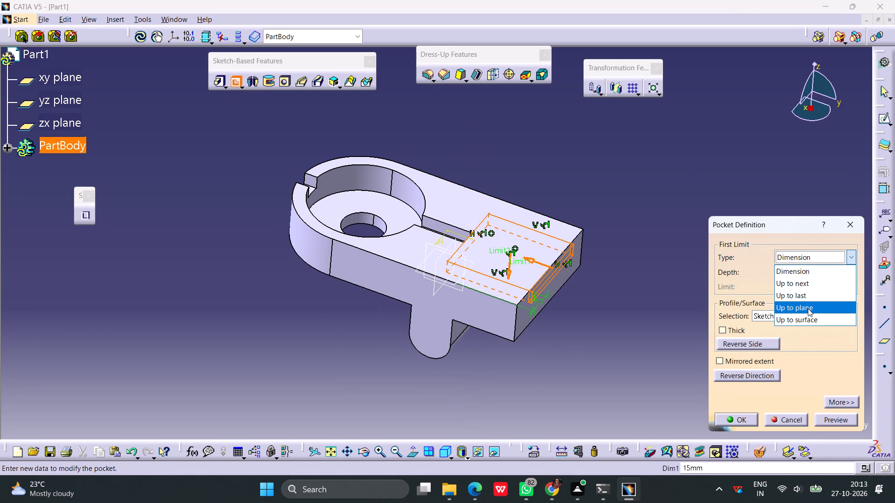
click(804, 299)
click(833, 423)
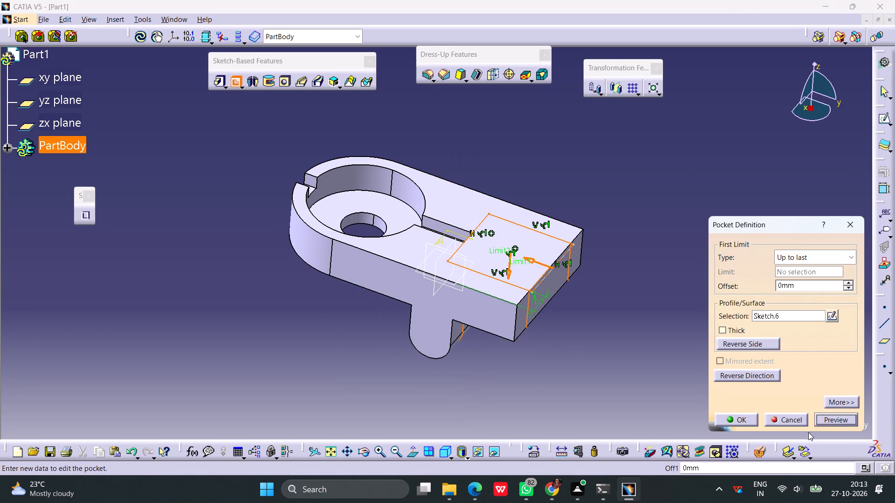
click(741, 421)
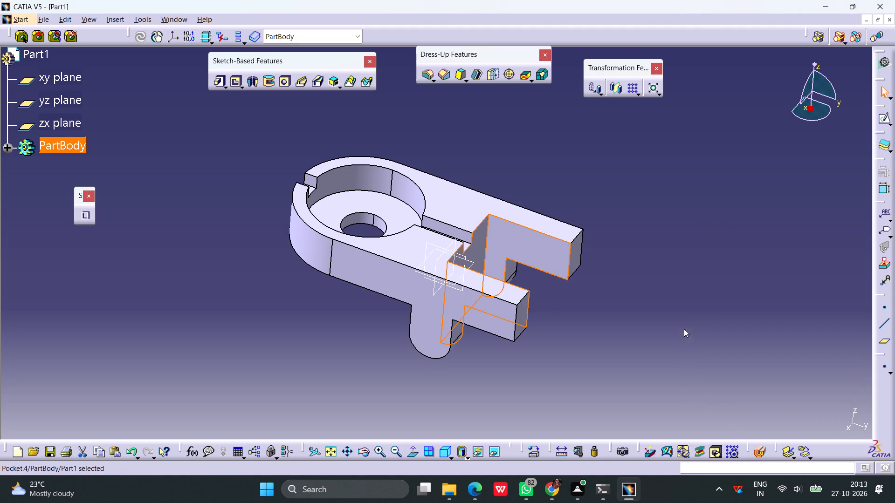
click(673, 326)
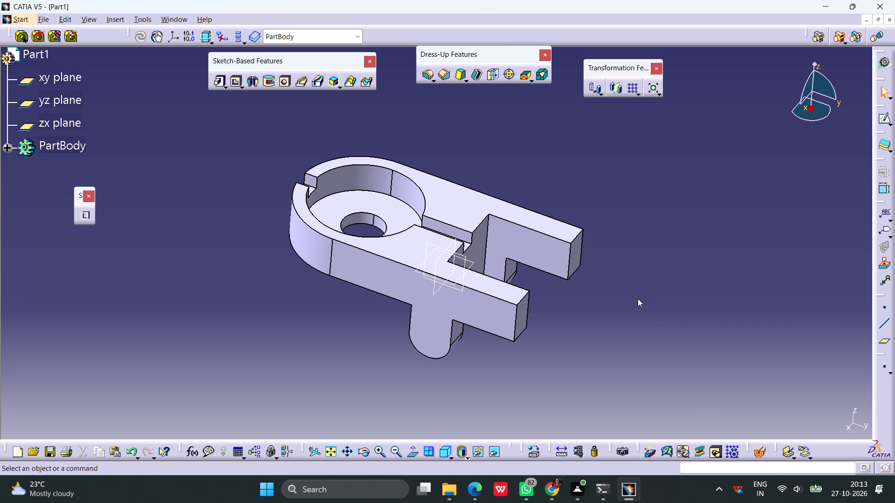
Start a sketch on the new cutout's inner end face and place a centered rectangle on the V axis, below the H axis.
middle_drag(636, 299, 564, 218)
right_drag(636, 299, 564, 218)
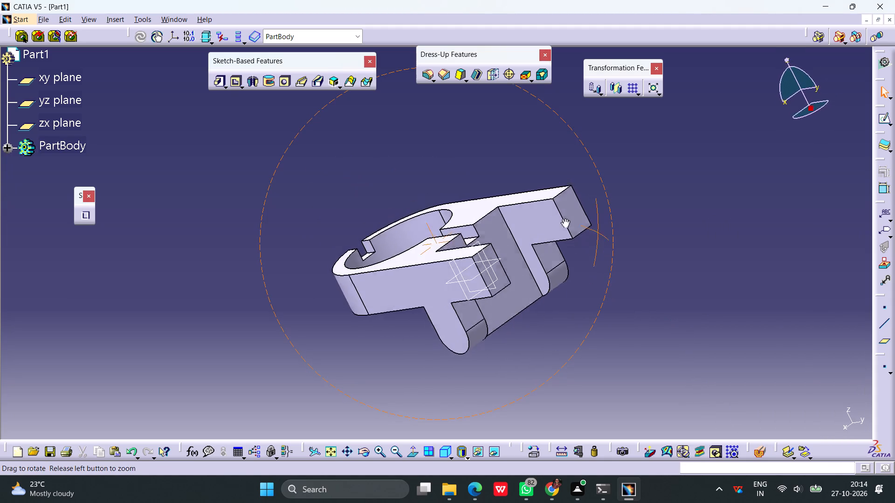
middle_drag(564, 218, 528, 304)
right_drag(564, 218, 528, 304)
click(493, 315)
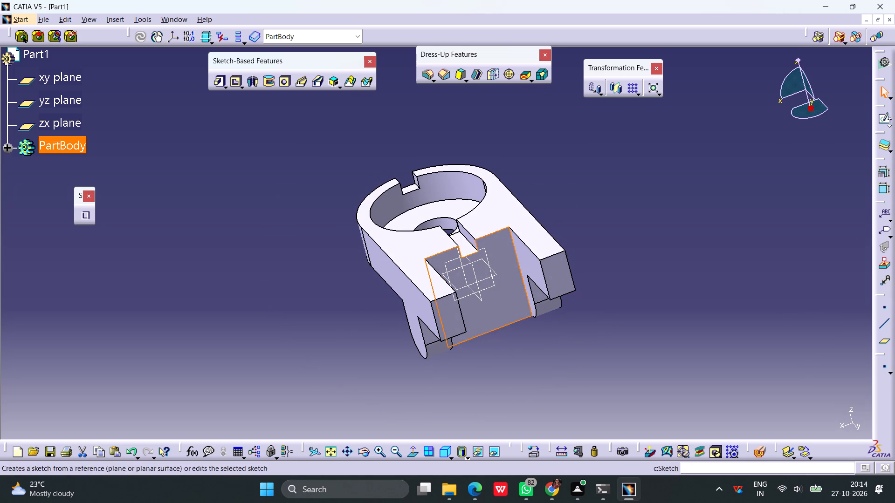
click(883, 119)
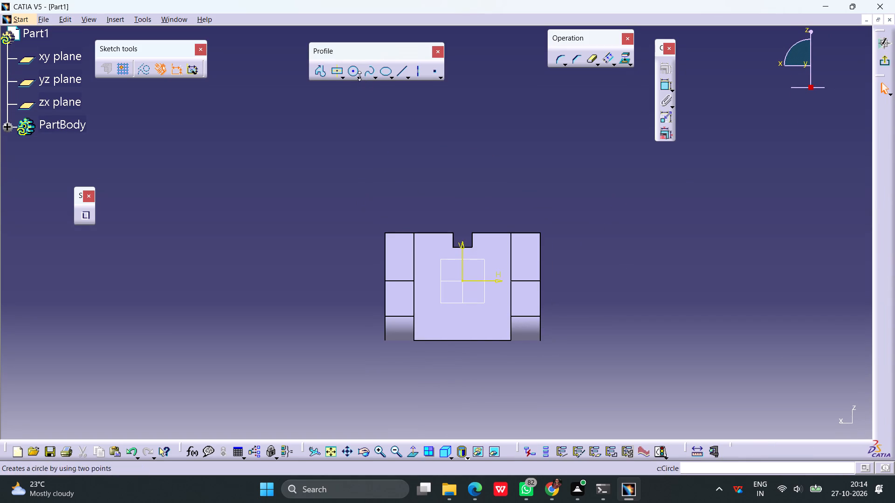
click(335, 73)
click(462, 316)
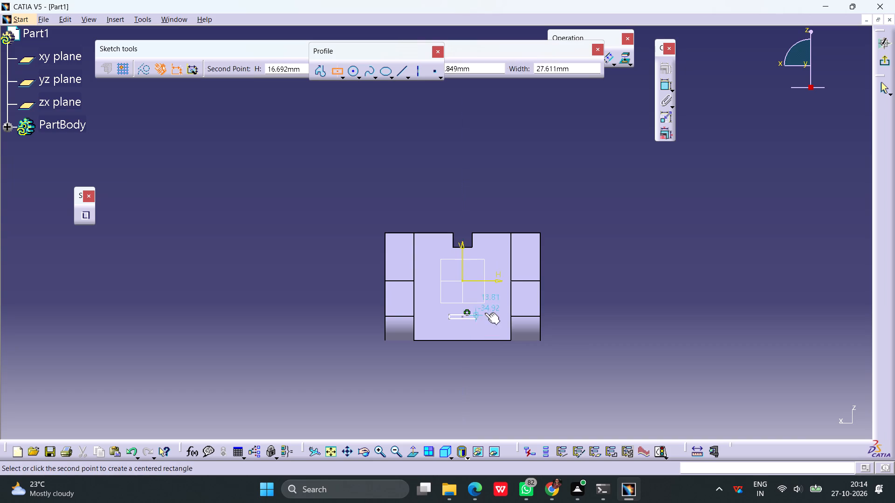
click(492, 298)
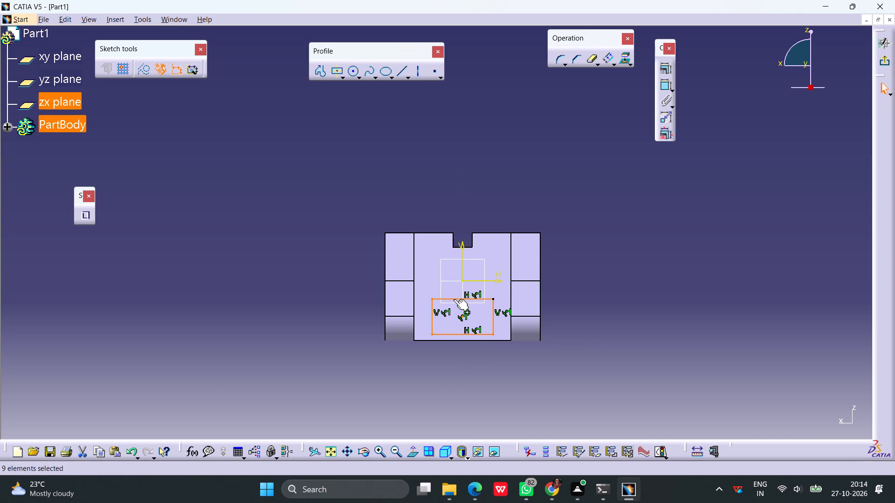
click(454, 299)
click(713, 287)
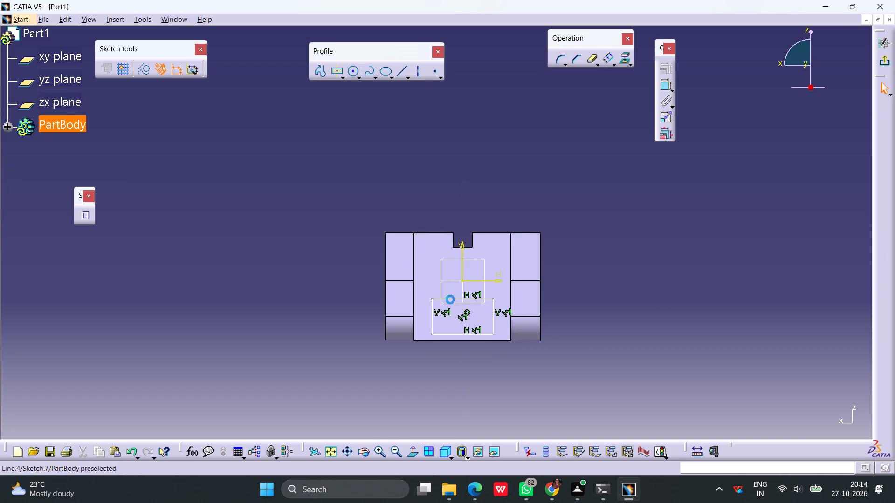
Make the rectangle's top edge coincident with the plate's underside edge.
click(450, 299)
ctrl+click(404, 282)
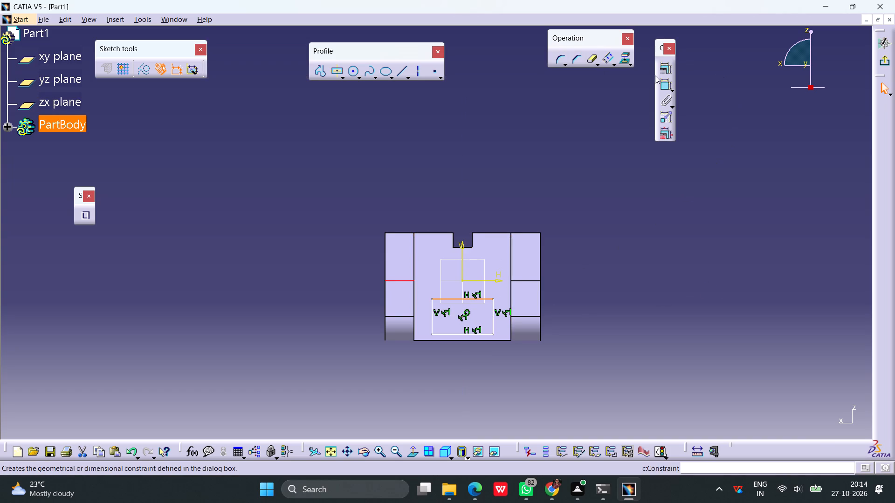
click(667, 70)
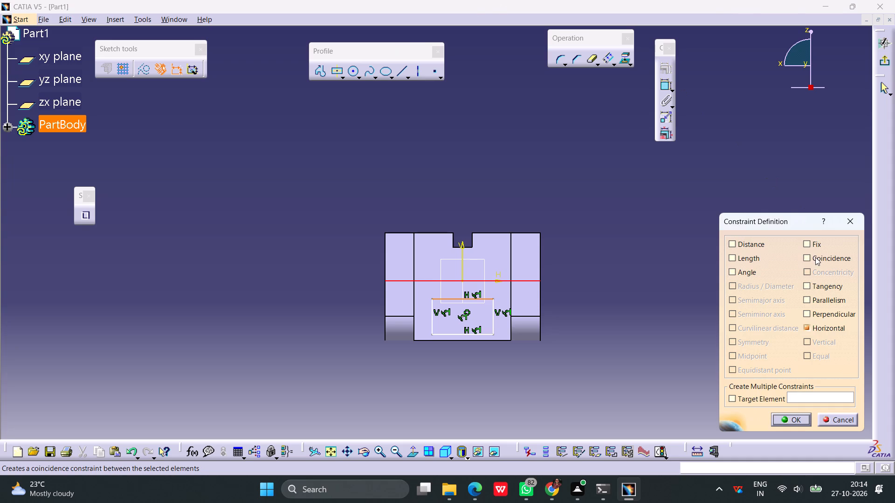
click(815, 257)
click(794, 424)
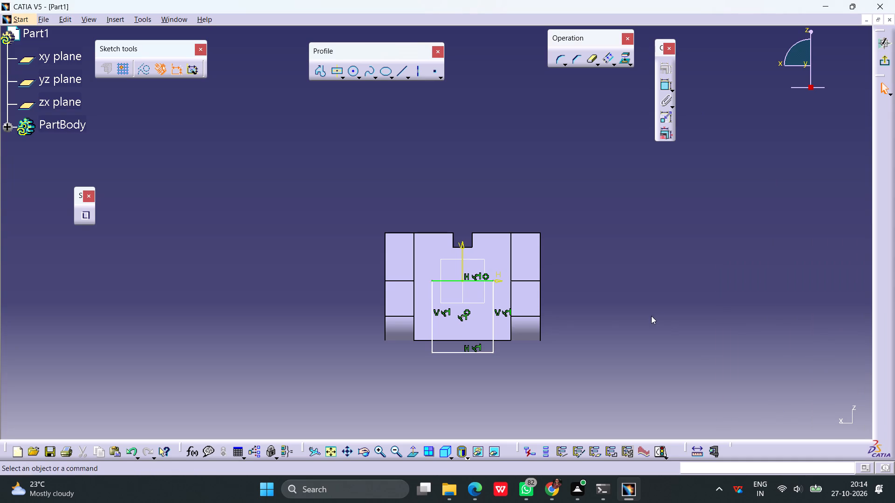
click(651, 316)
Make the rectangle's vertical side coincident with the adjacent arm's inner edge and exit the sketch.
click(491, 328)
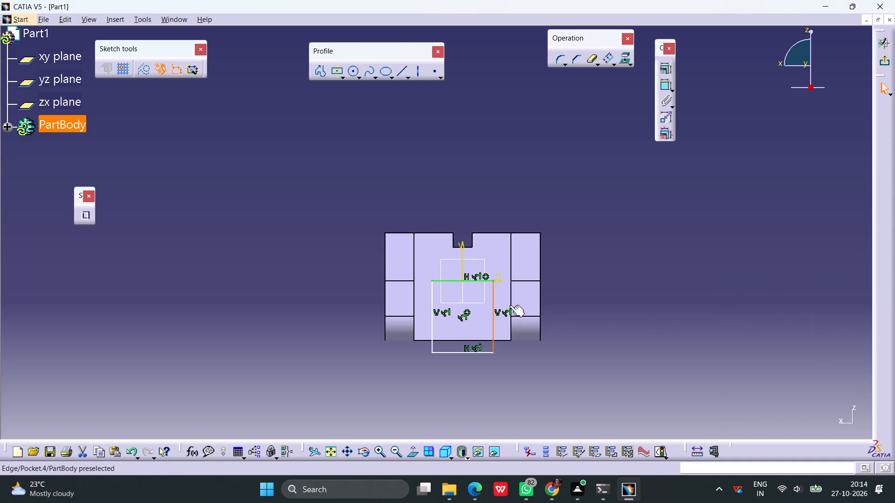
ctrl+click(509, 305)
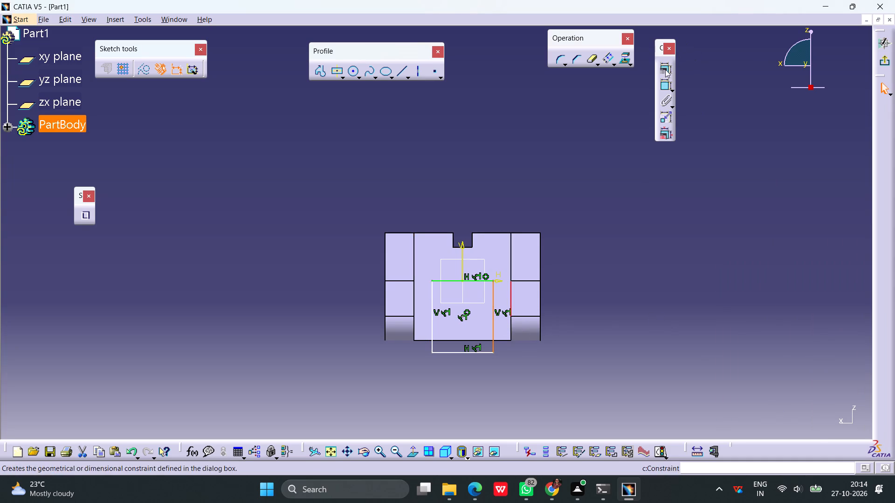
click(665, 68)
click(823, 259)
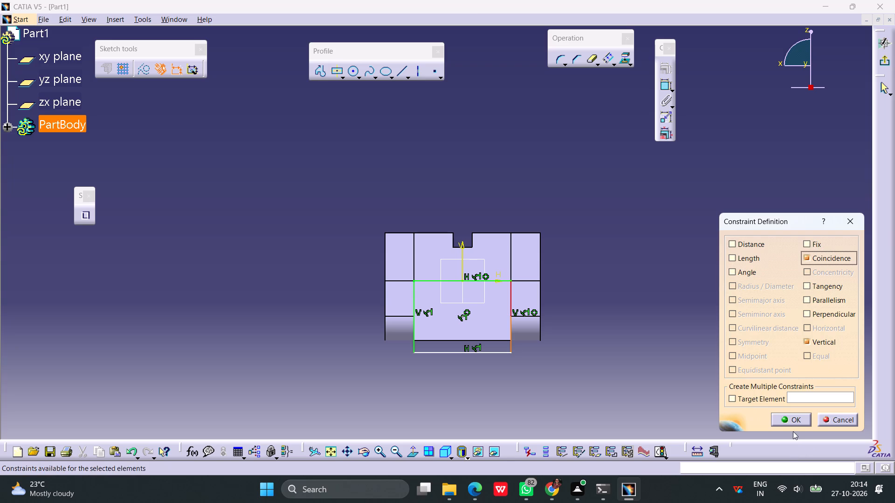
click(793, 417)
click(886, 58)
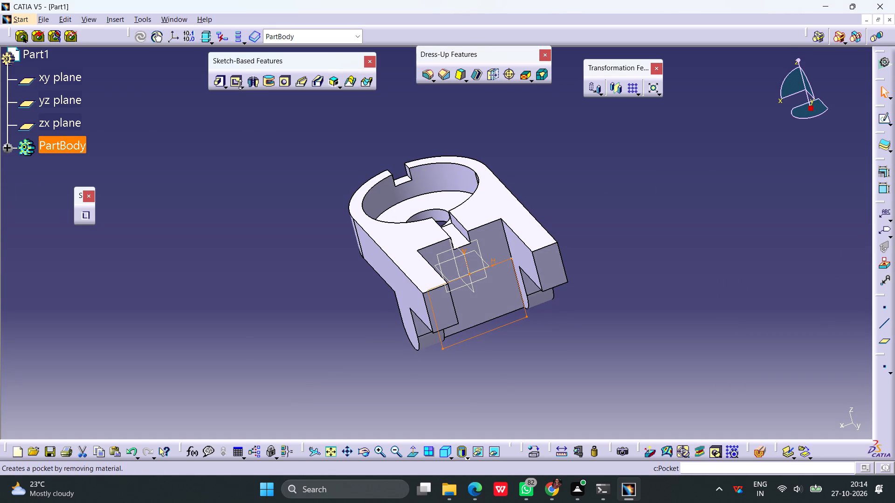
Pocket the rectangle sketch between the lower supports with the Up to last limit.
click(234, 83)
middle_drag(321, 290, 352, 223)
right_drag(321, 292, 352, 223)
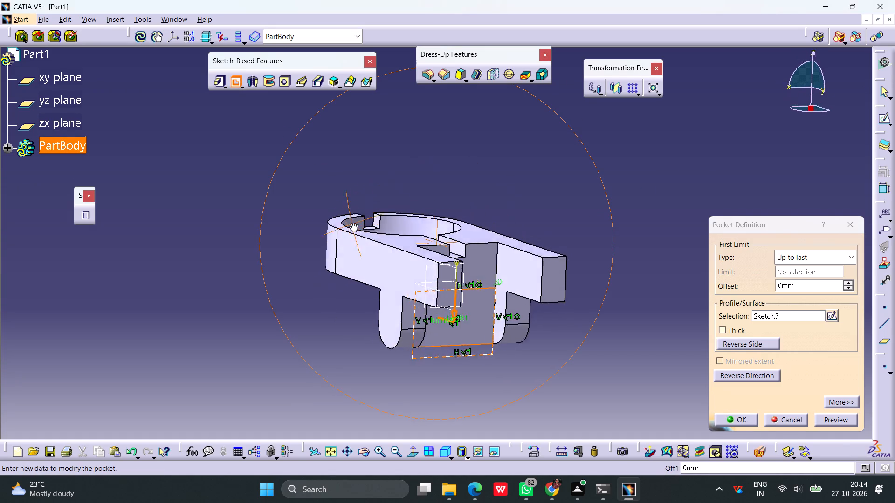
middle_drag(352, 223, 477, 245)
right_drag(352, 223, 479, 243)
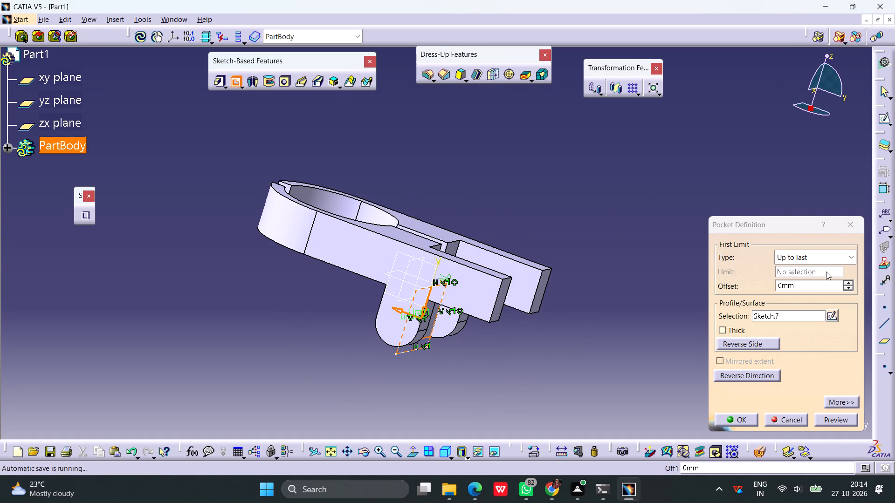
click(843, 421)
middle_drag(608, 193, 554, 194)
right_drag(608, 194, 554, 194)
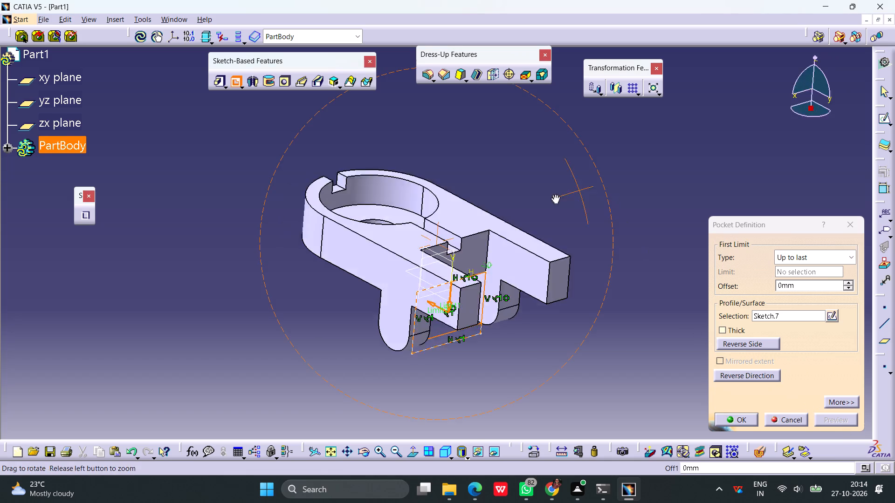
right_drag(554, 194, 490, 185)
middle_drag(554, 194, 490, 185)
click(739, 420)
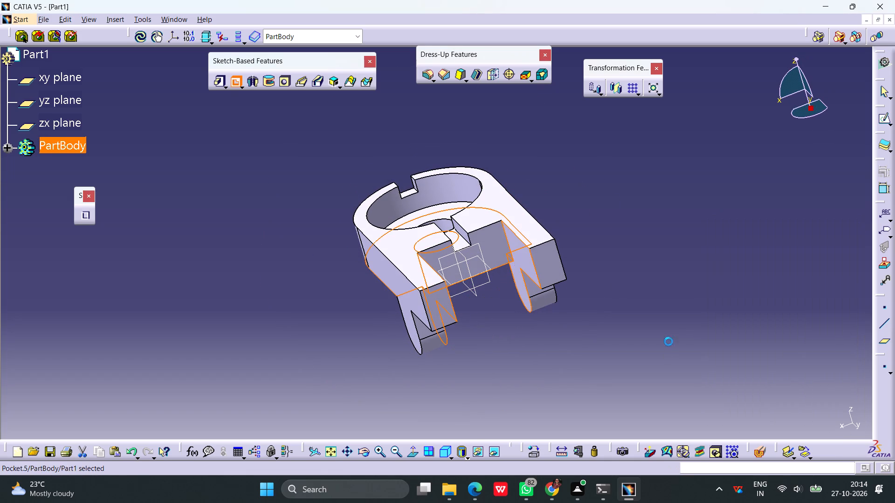
click(630, 232)
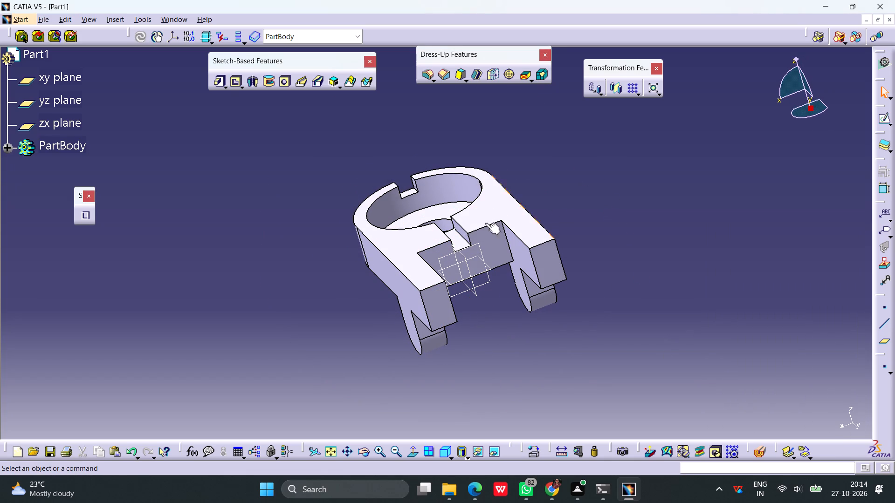
Start a sketch on the arm's outer side face and draw a circle about 36 mm in diameter centred at its straight end edge.
scroll(334, 292, up, 1)
middle_drag(334, 292, 453, 257)
right_drag(332, 295, 453, 257)
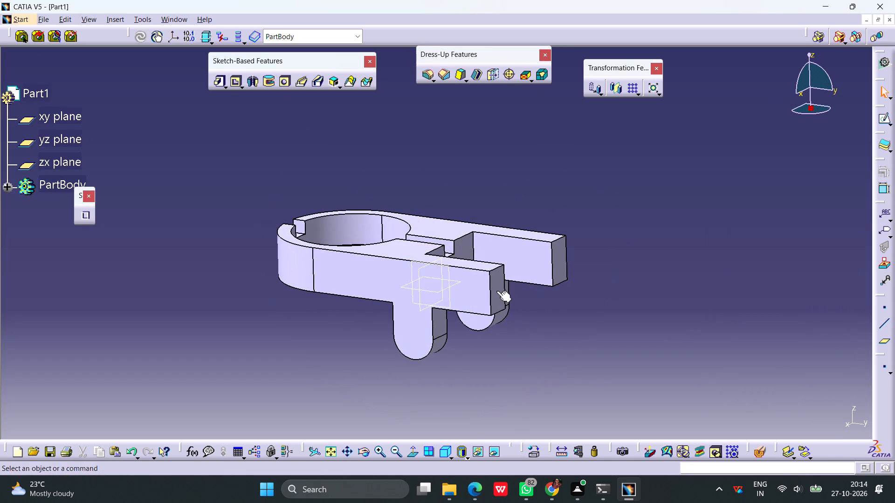
click(476, 293)
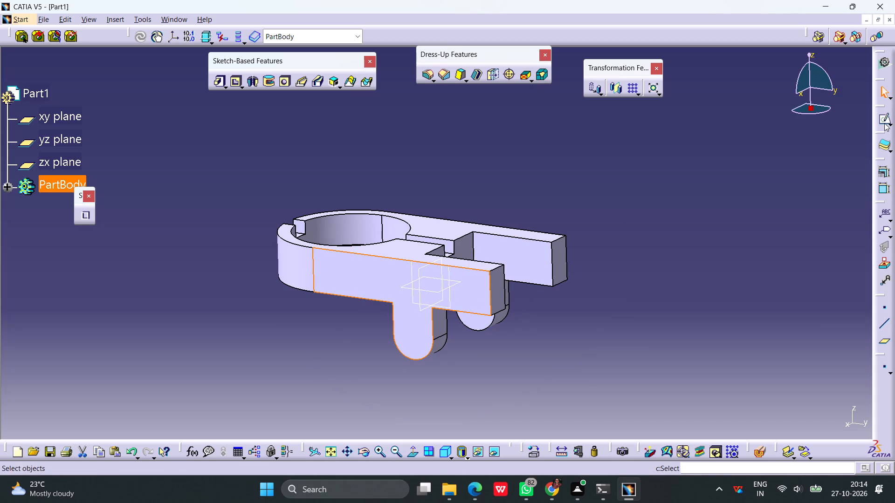
click(883, 121)
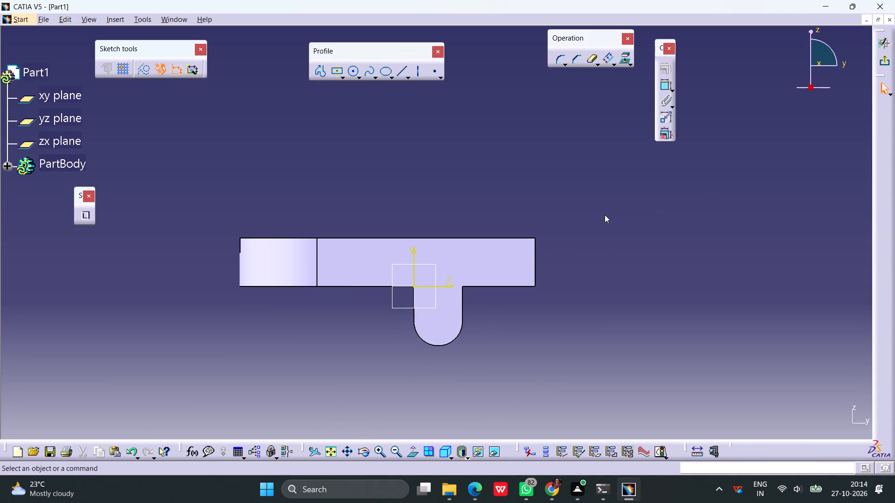
click(352, 71)
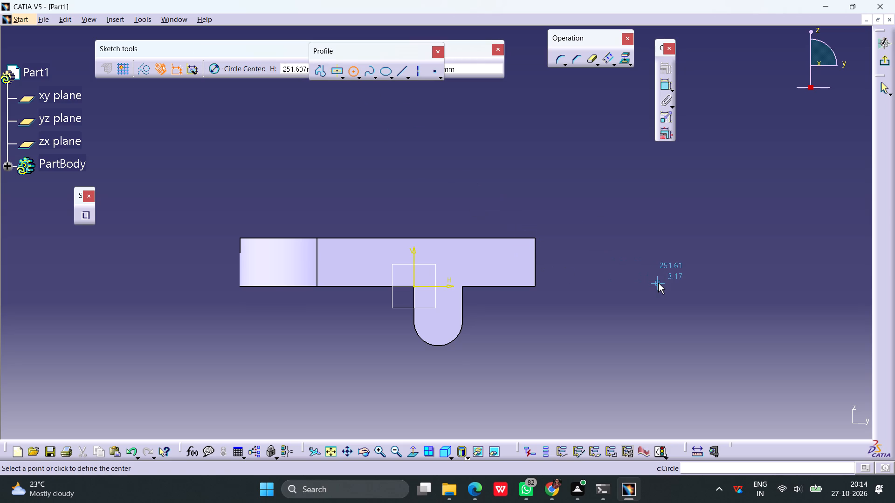
click(535, 262)
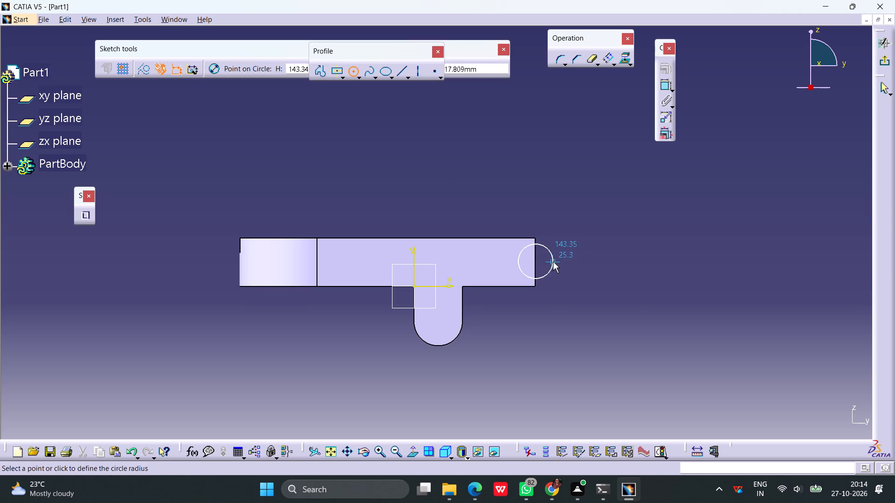
click(553, 262)
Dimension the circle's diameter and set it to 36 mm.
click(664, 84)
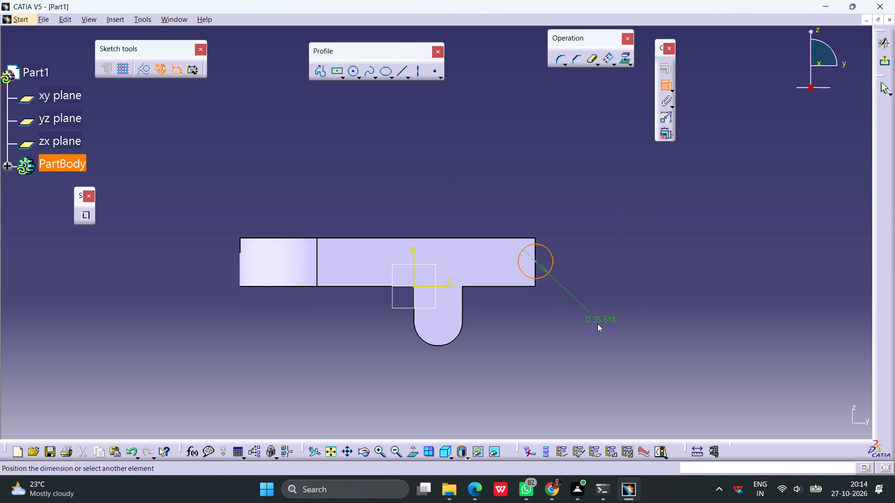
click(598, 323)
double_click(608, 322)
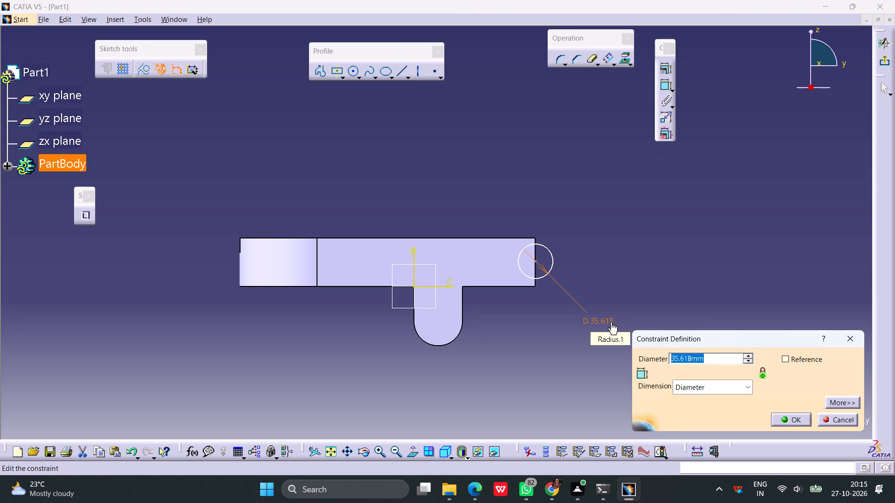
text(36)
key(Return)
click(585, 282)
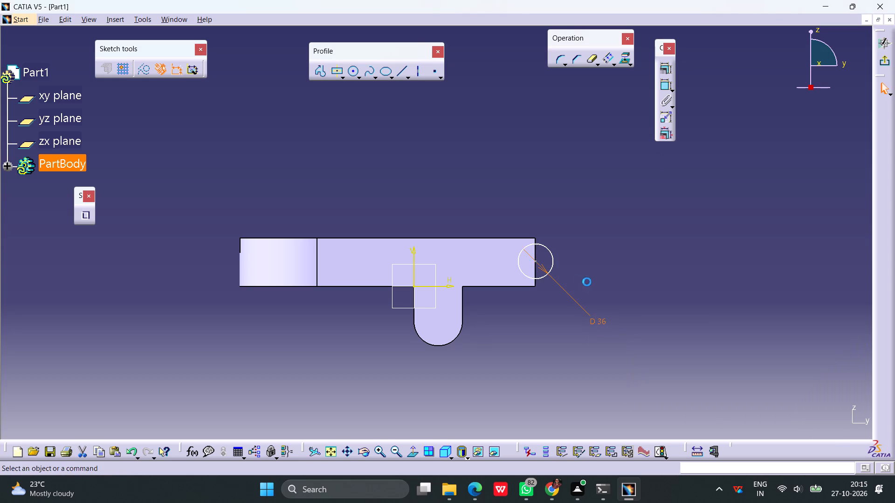
Shift the circle off the end edge, then make its centre coincident with the arm's vertical end edge.
drag(555, 261, 561, 263)
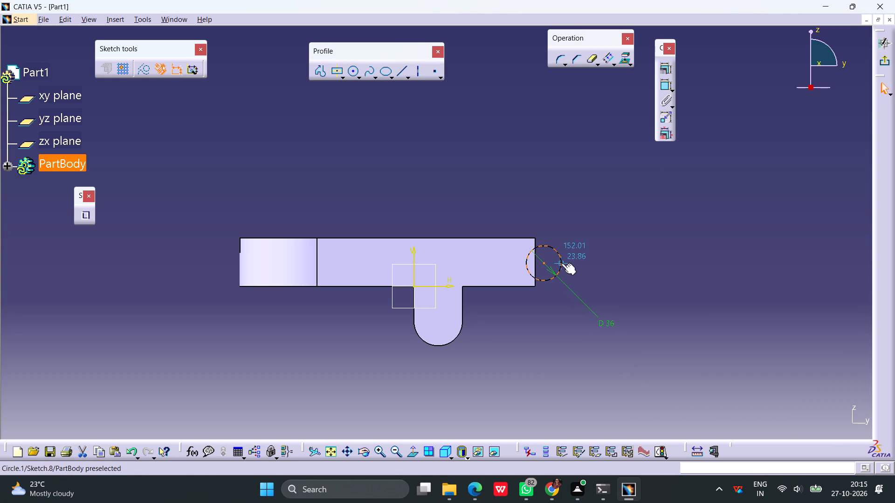
click(543, 264)
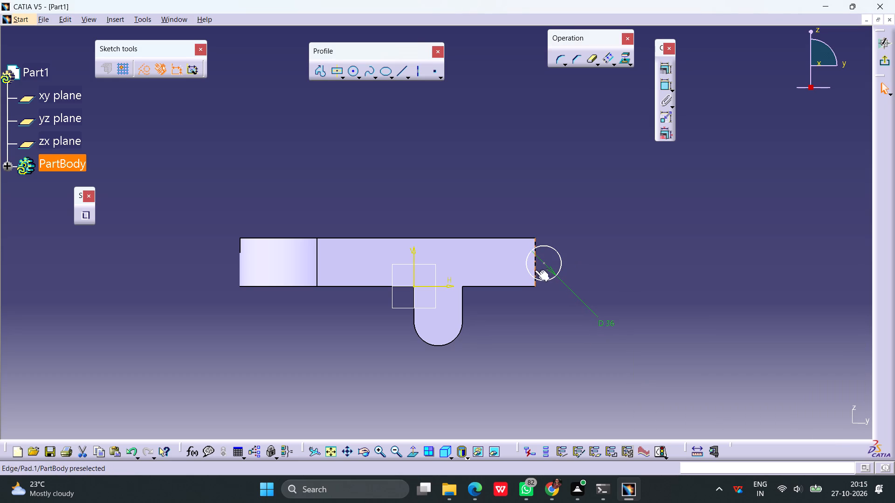
click(544, 264)
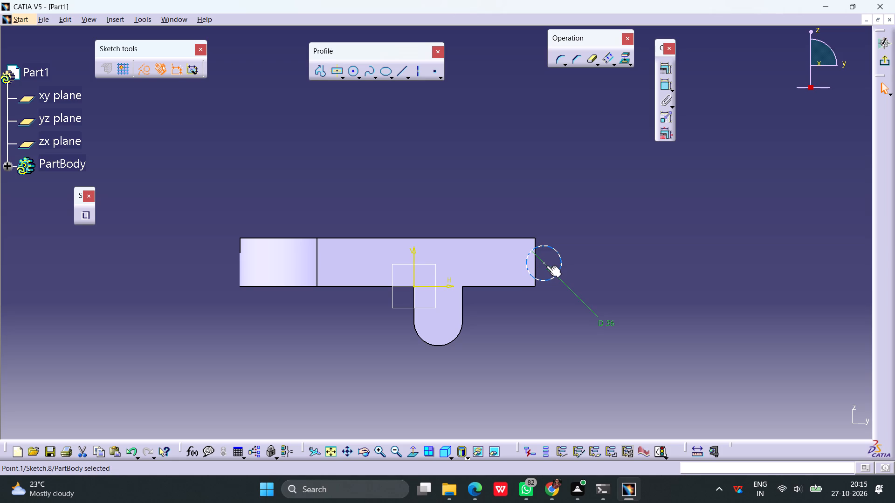
click(543, 264)
click(599, 234)
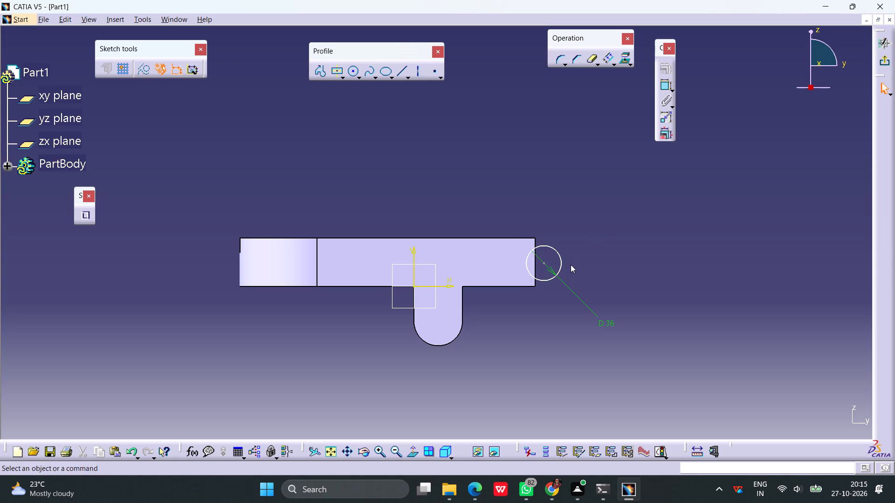
click(544, 264)
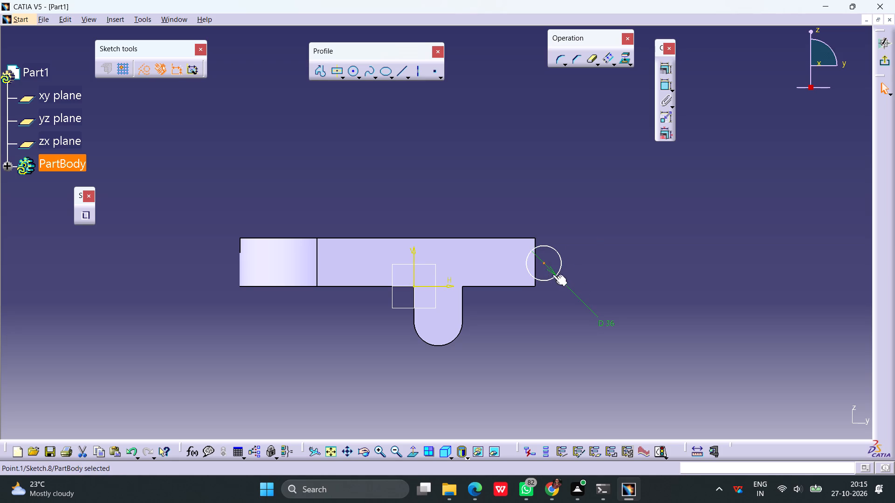
ctrl+click(534, 268)
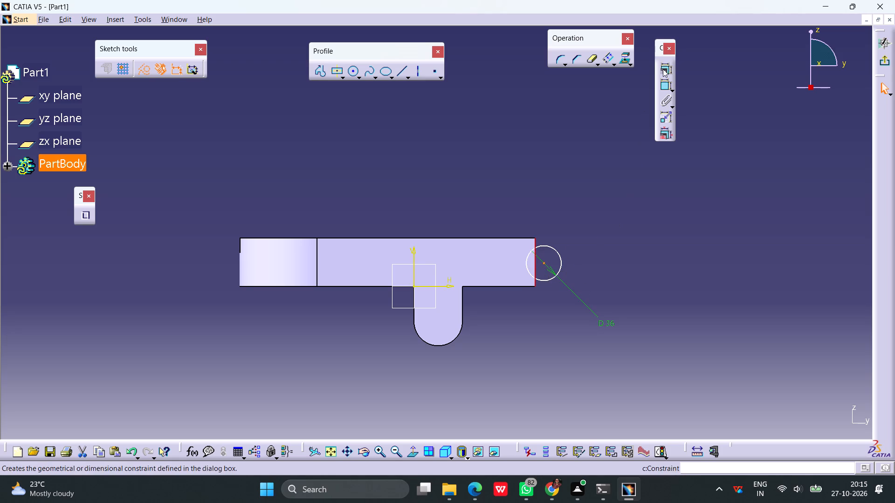
click(663, 69)
click(825, 261)
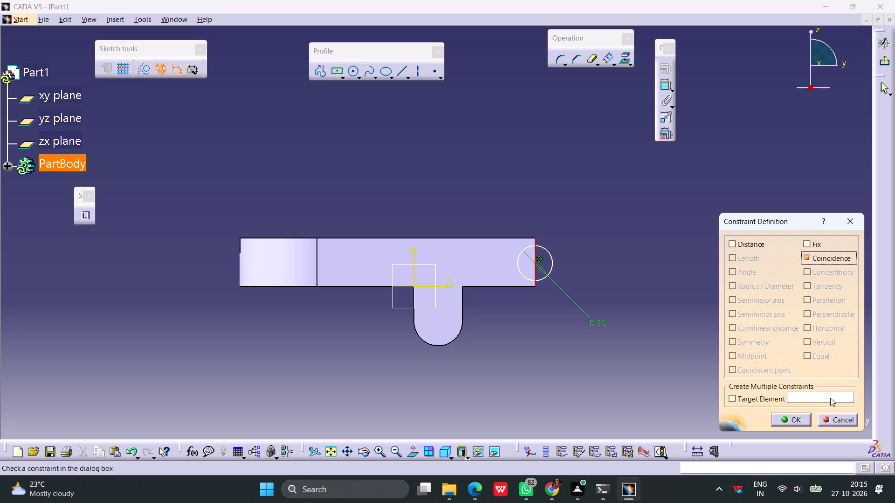
click(792, 416)
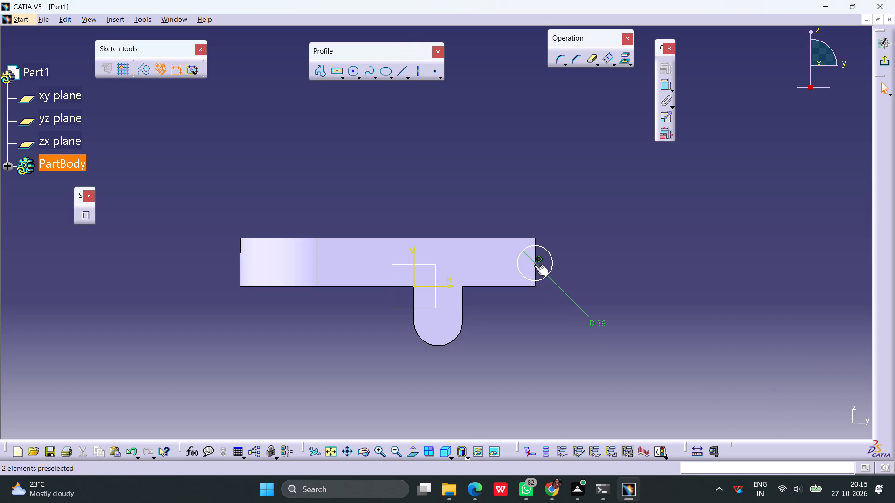
Dimension the circle's centre from the arm's upper edge and set the distance to 25 mm.
click(534, 264)
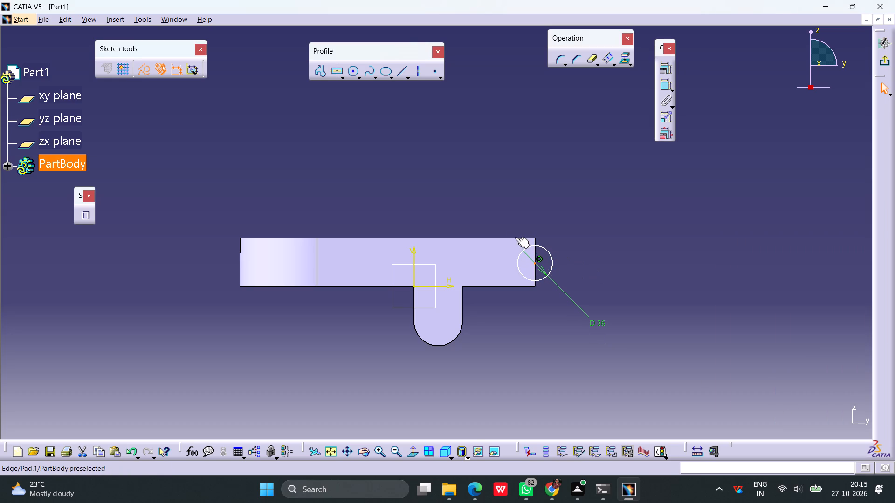
ctrl+click(515, 237)
click(665, 83)
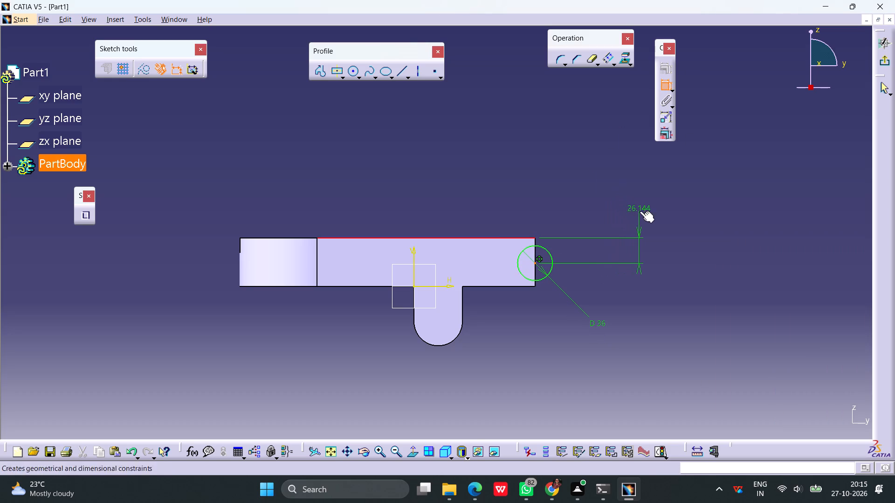
click(644, 210)
double_click(648, 206)
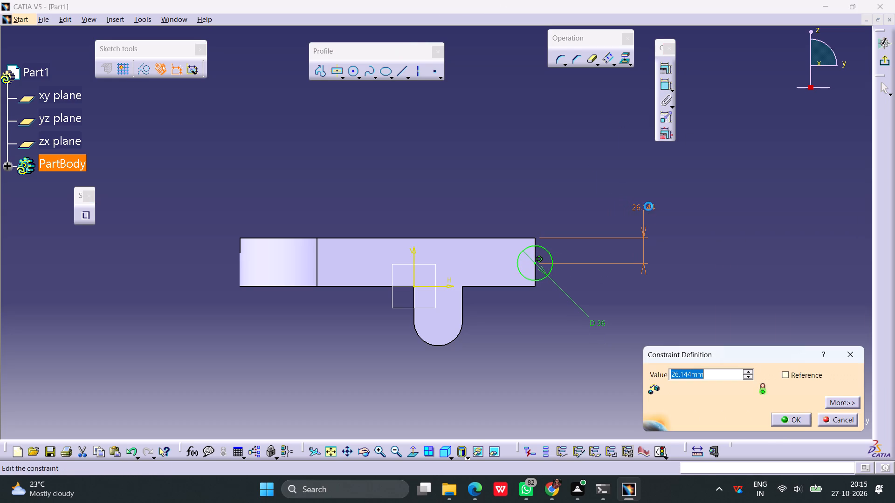
text(25)
key(Return)
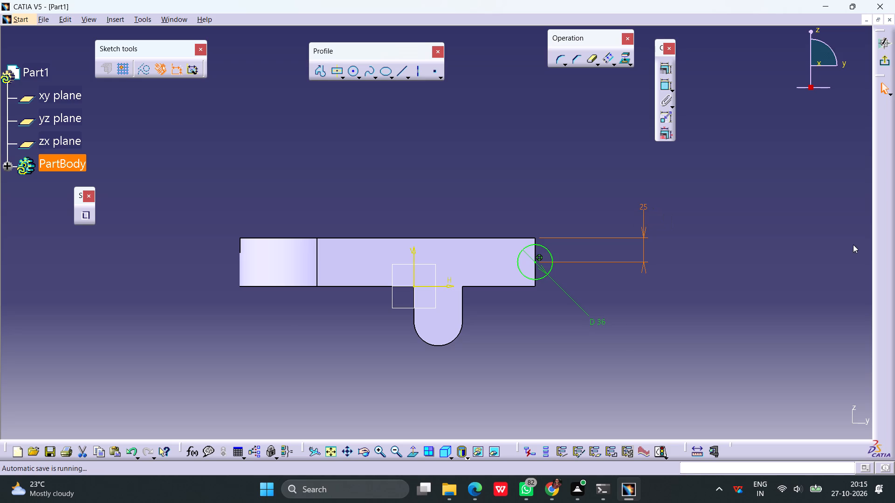
Delete the circle's diameter dimension and enlarge the circle to roughly the arm's full height.
click(600, 323)
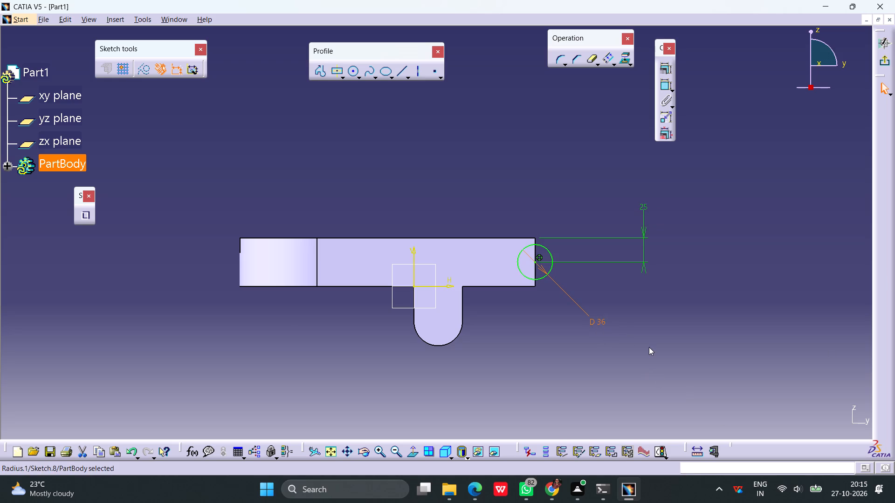
key(Delete)
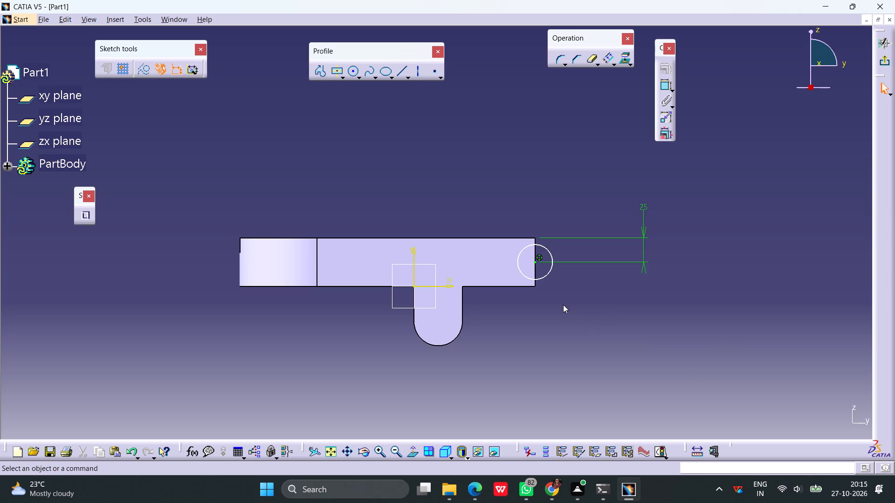
drag(540, 280, 540, 285)
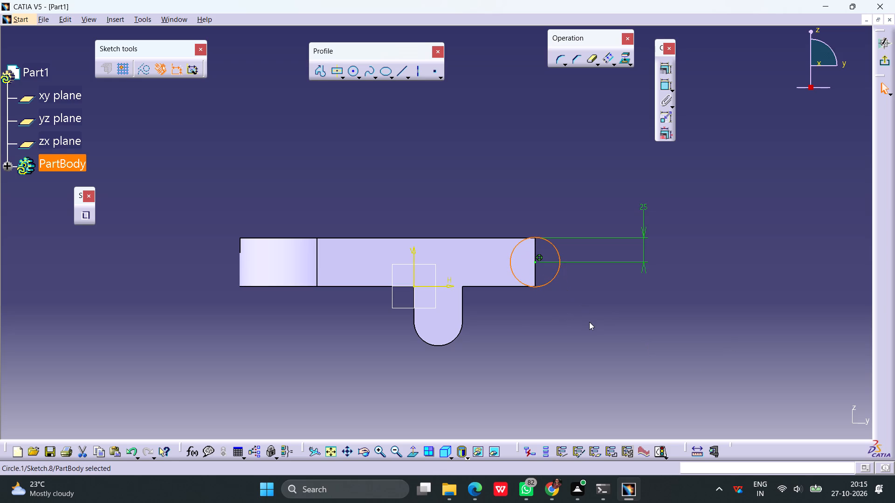
click(592, 325)
Make the circle tangent to the arm's underside edge and exit the sketch.
click(540, 285)
ctrl+click(511, 286)
click(662, 68)
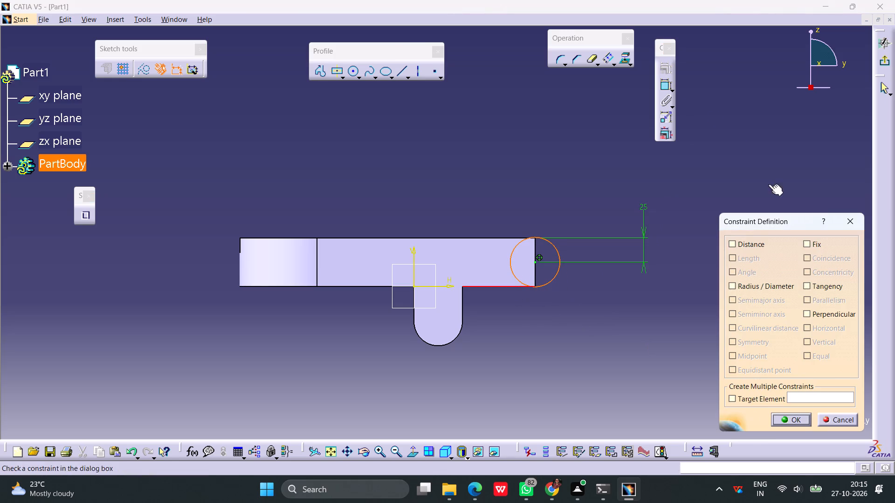
click(822, 288)
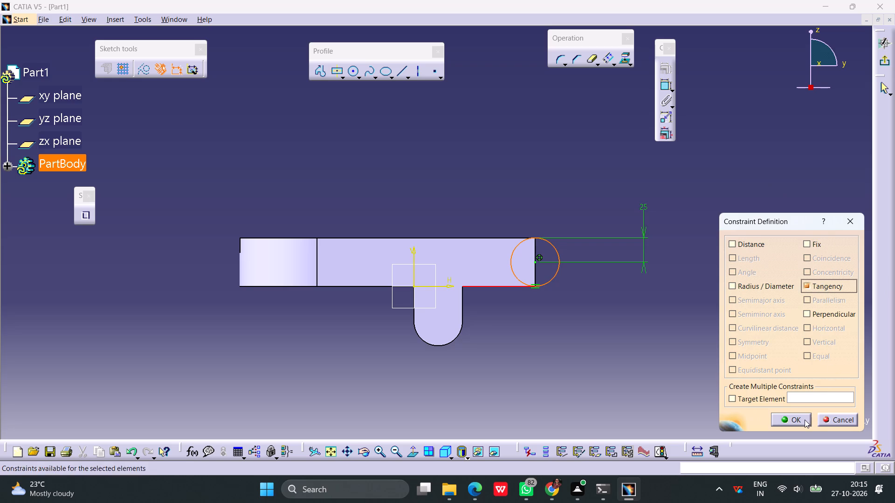
click(804, 420)
click(878, 61)
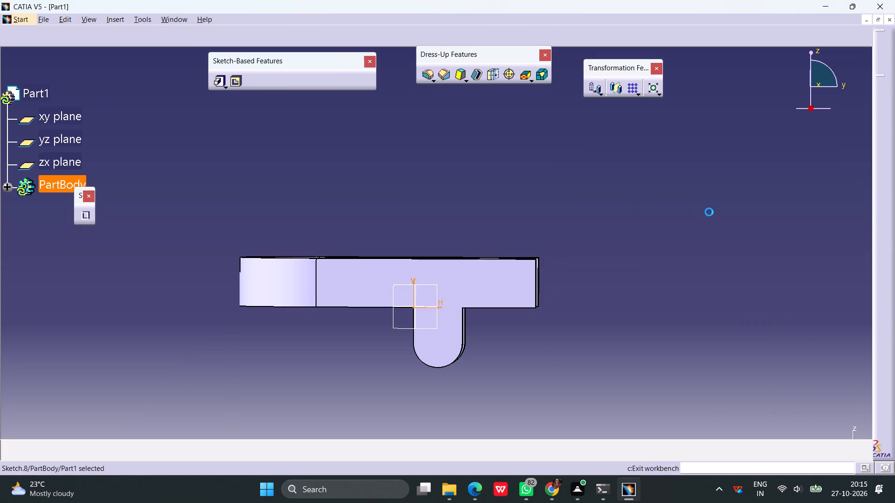
Pad the circle sketch 30 mm in the reversed direction, into the arm, to round its end.
click(218, 81)
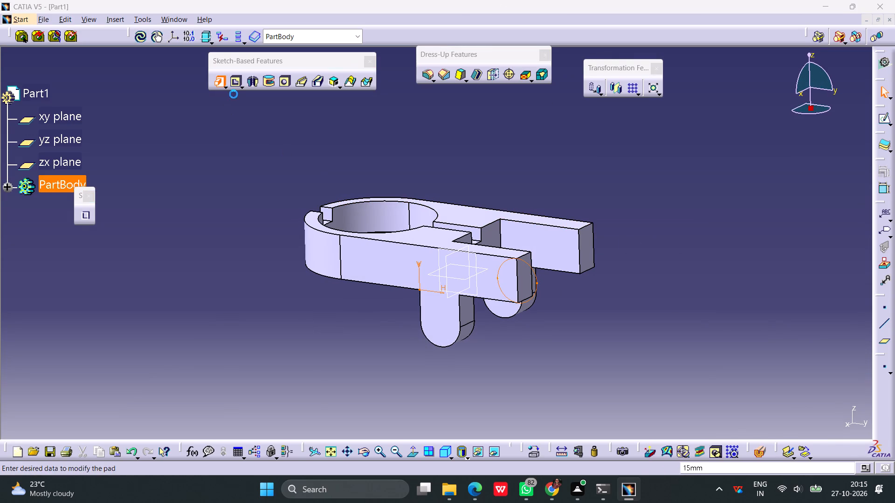
middle_drag(646, 204, 561, 275)
right_drag(646, 207, 561, 275)
click(742, 374)
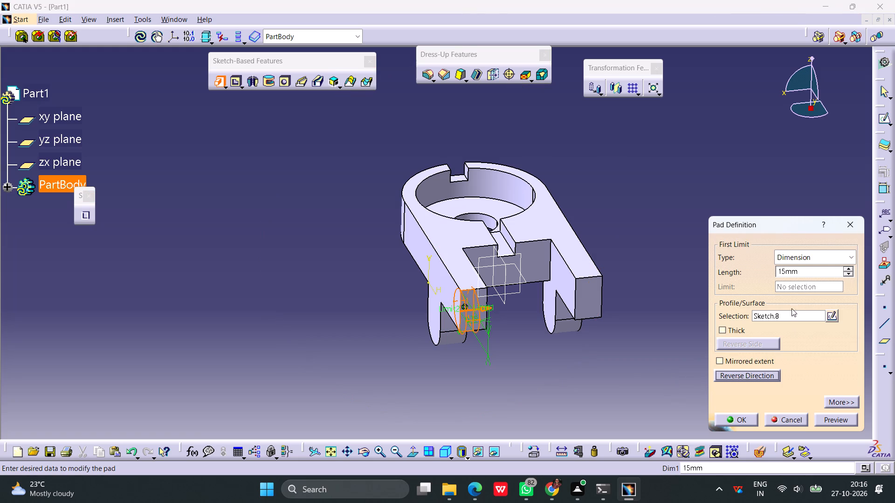
drag(808, 271, 753, 282)
text(30)
key(Return)
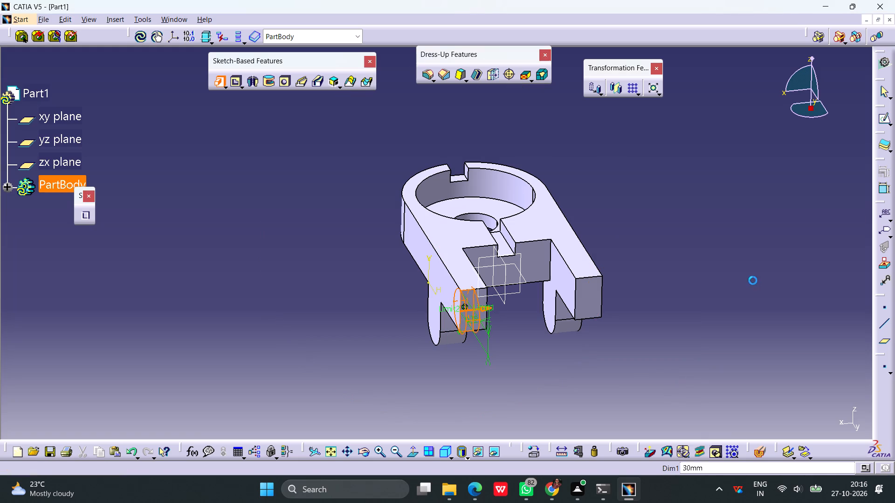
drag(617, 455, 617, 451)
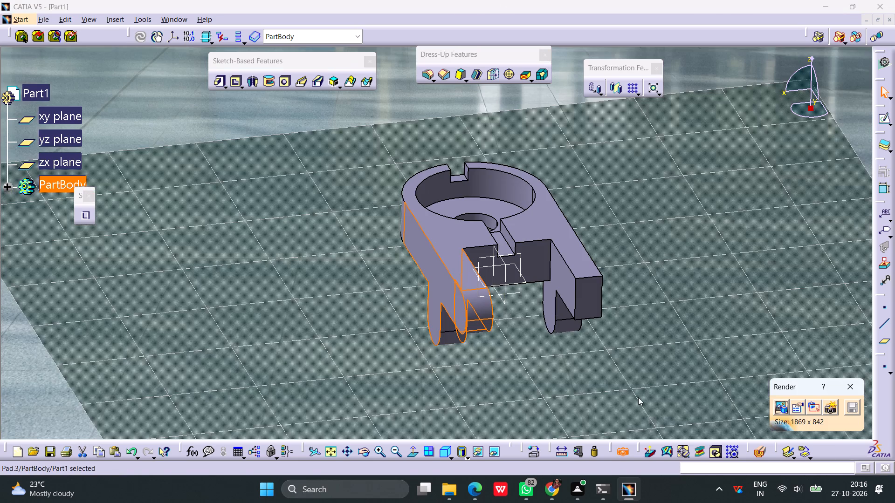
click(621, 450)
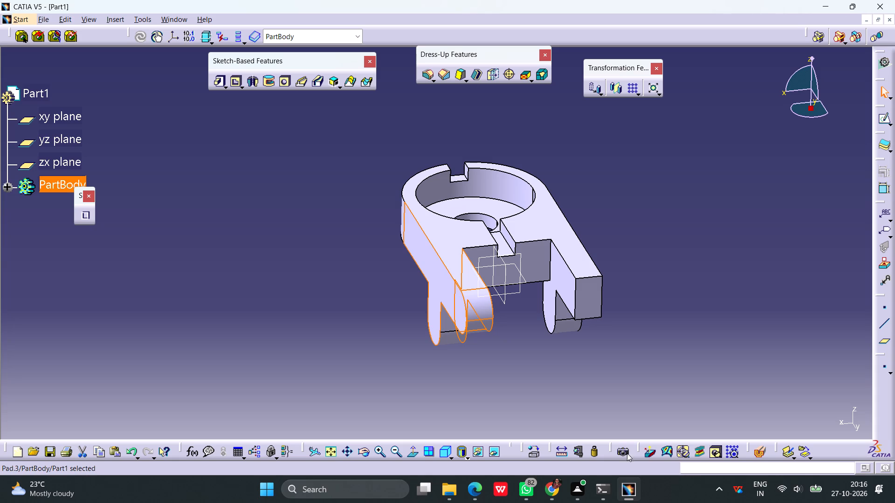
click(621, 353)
Mirror the rounded arm-end pad about the yz plane onto the opposite arm.
click(476, 309)
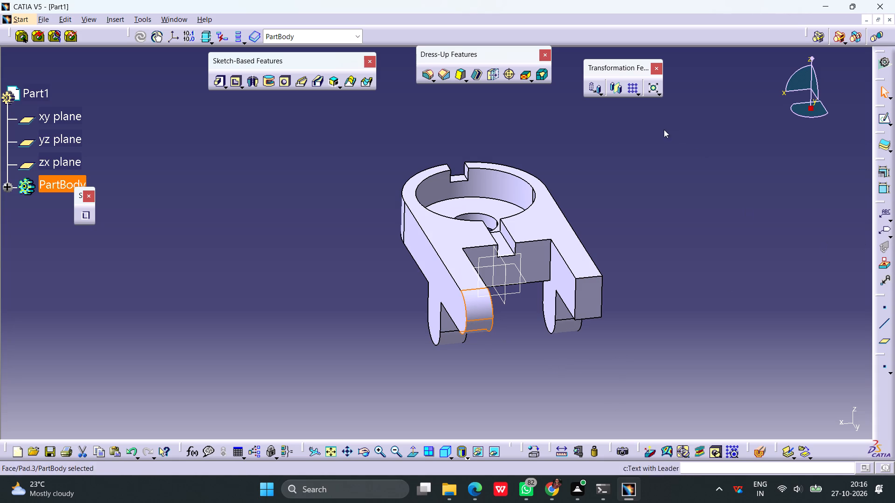
click(617, 91)
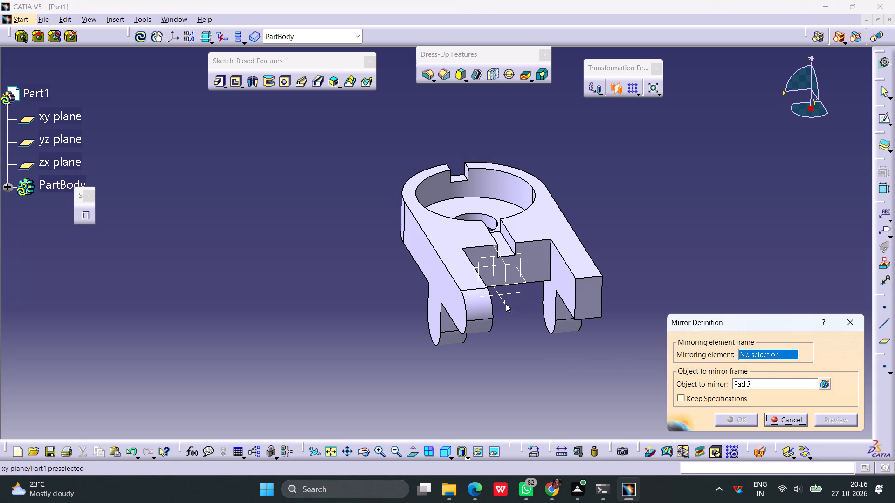
click(505, 303)
click(733, 421)
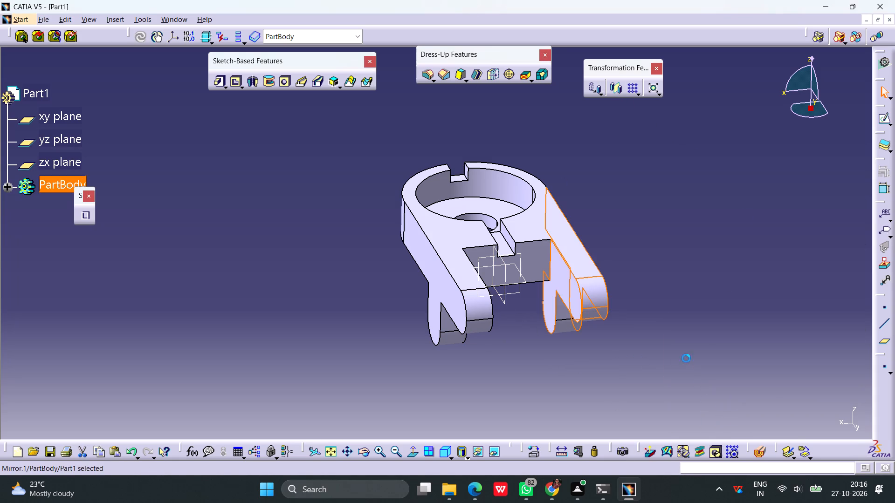
click(687, 353)
Sketch a circle about 33 mm in diameter on the arm's outer side face, near its rounded end.
click(454, 305)
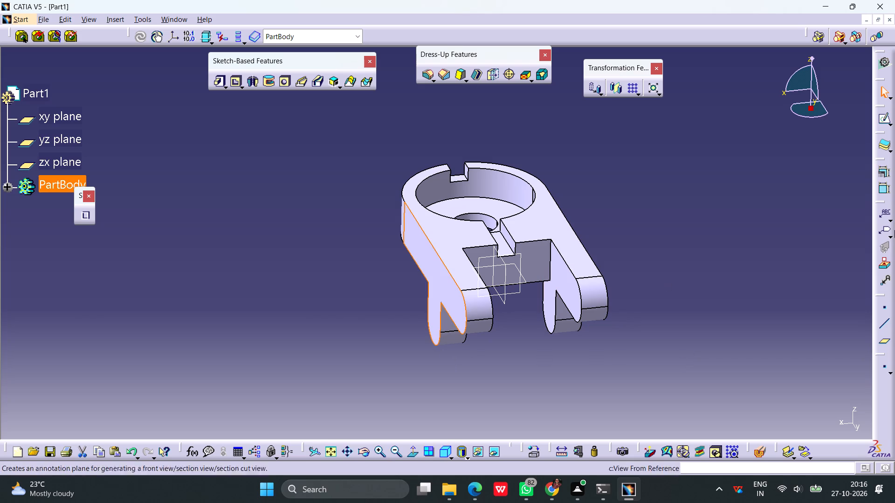
click(885, 116)
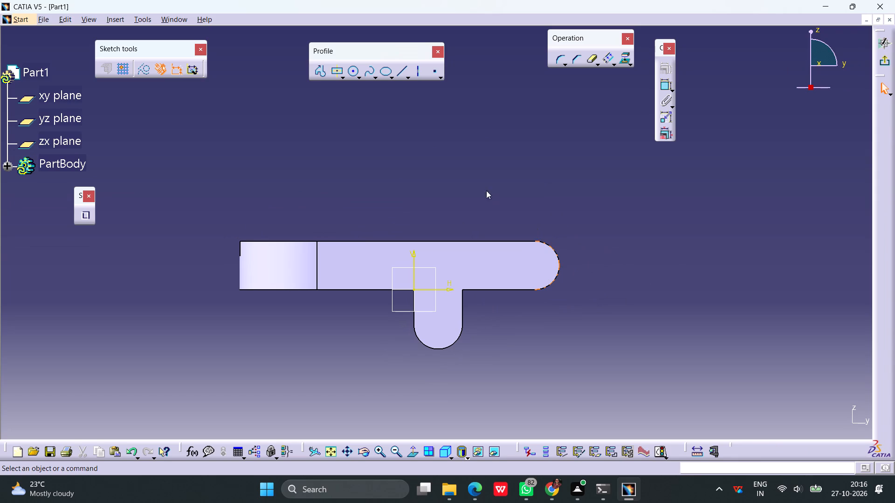
click(352, 75)
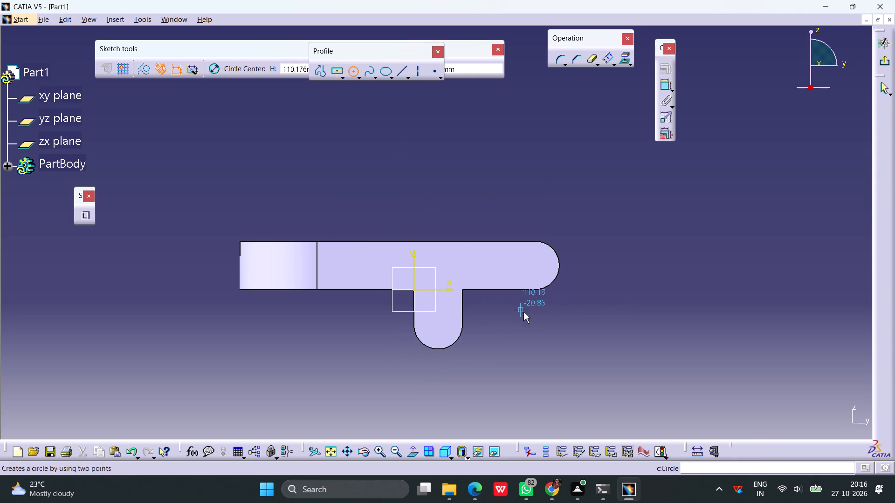
click(530, 268)
click(539, 257)
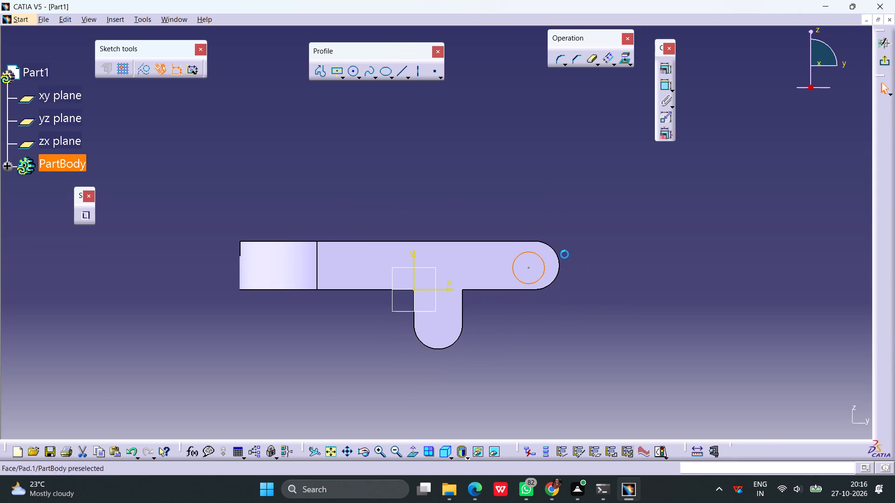
Dimension the circle's diameter and set it to 36 mm.
click(662, 88)
click(624, 265)
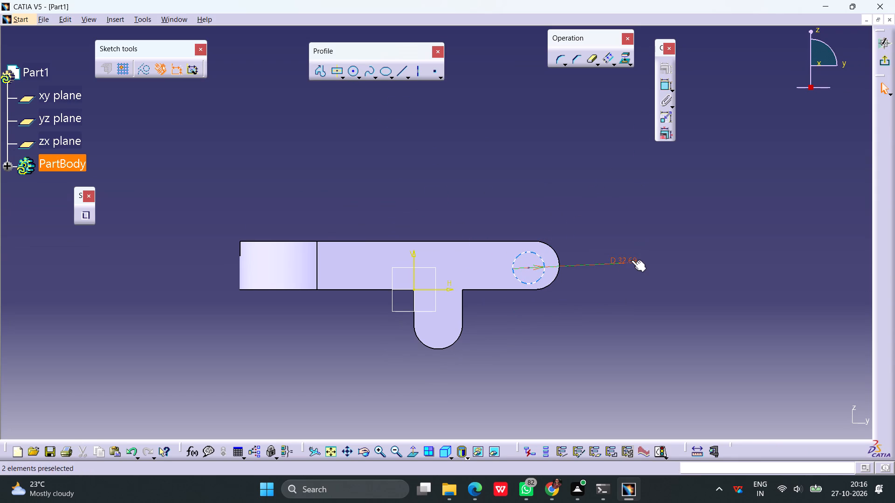
double_click(631, 260)
text(36)
key(Return)
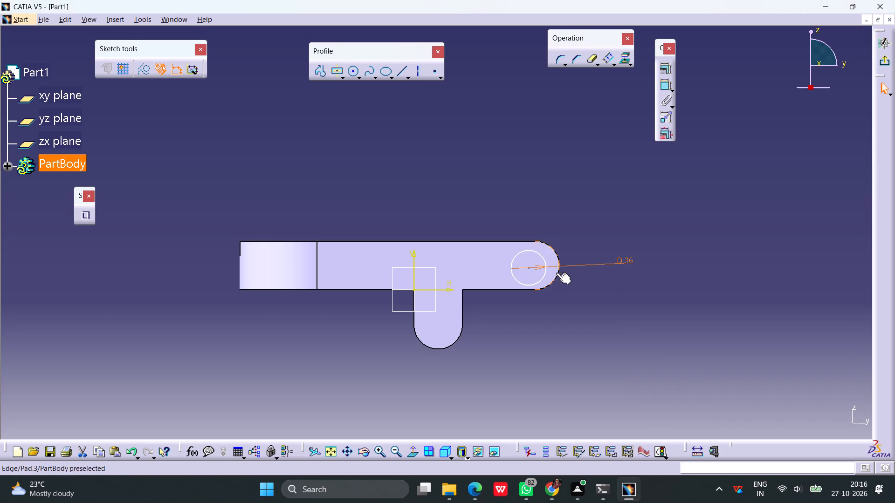
Make the circle concentric with the arm's rounded end edge and exit the sketch.
click(547, 272)
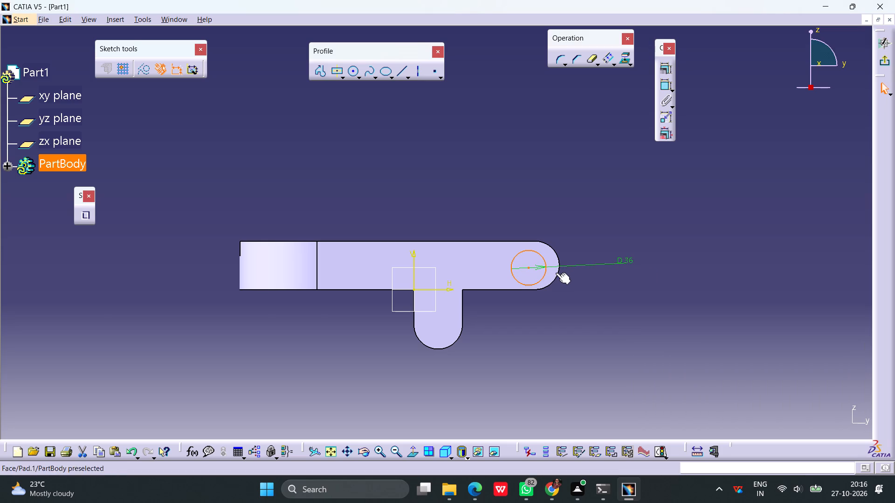
ctrl+click(556, 272)
click(592, 303)
click(555, 274)
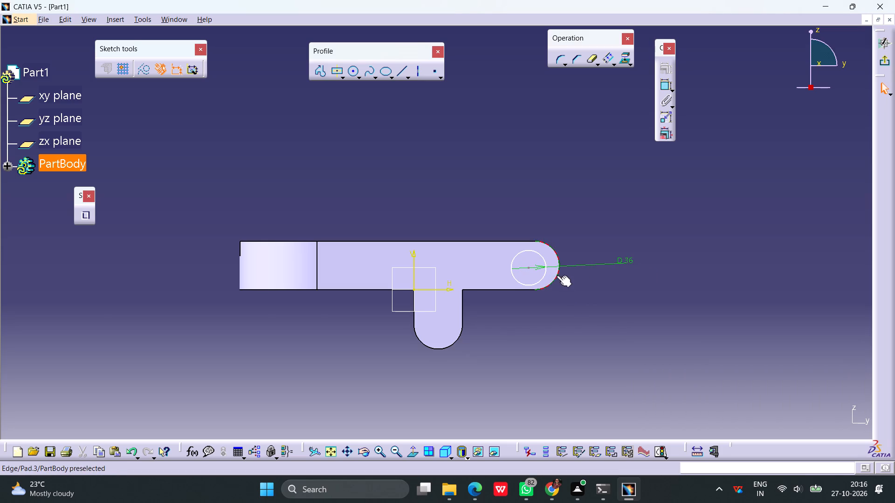
ctrl+click(545, 275)
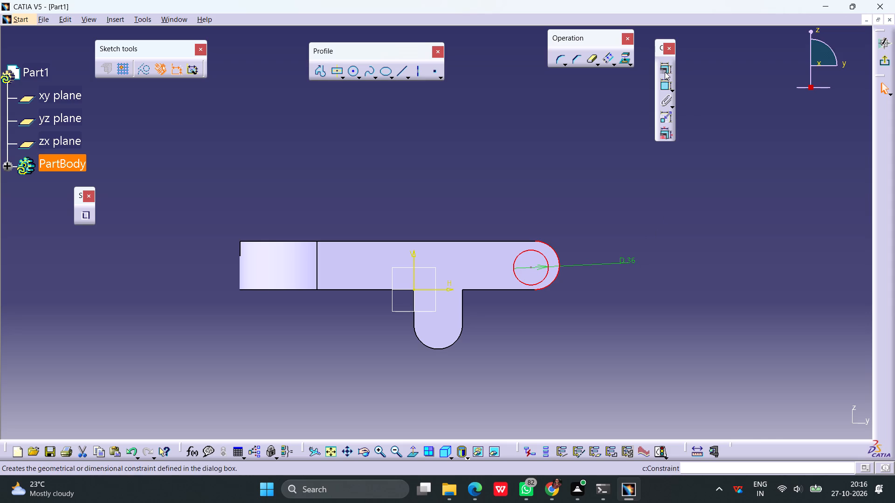
click(665, 72)
click(821, 271)
click(799, 421)
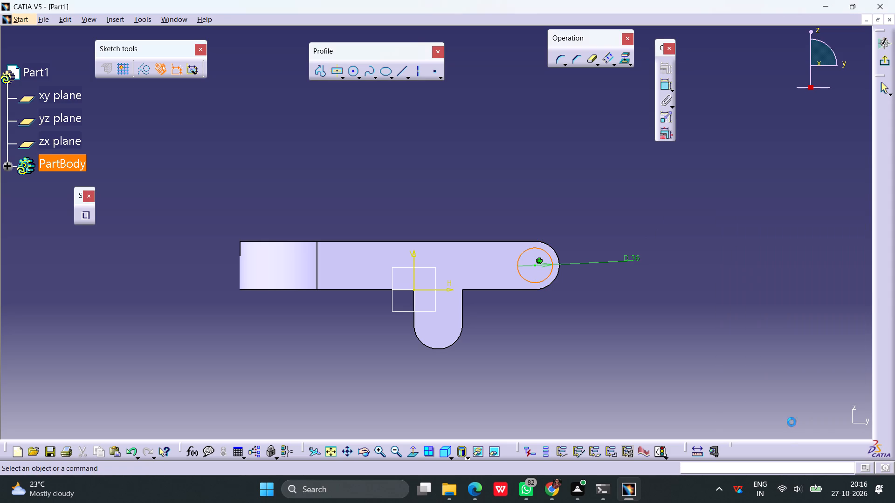
click(740, 368)
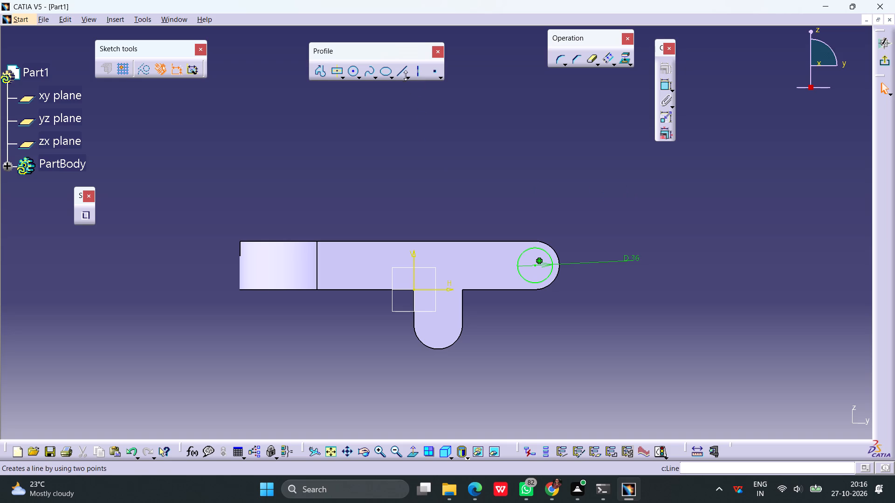
click(885, 63)
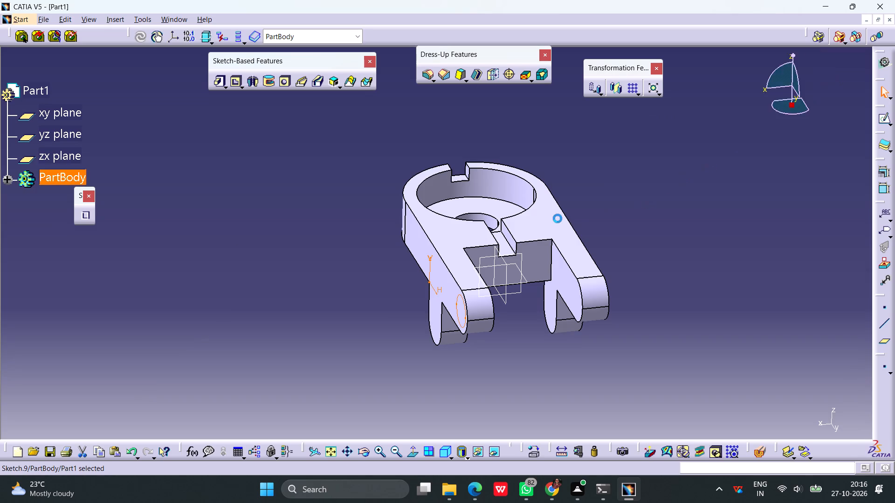
Pocket the circle sketch using the Up to last limit with a 5 mm offset.
click(232, 82)
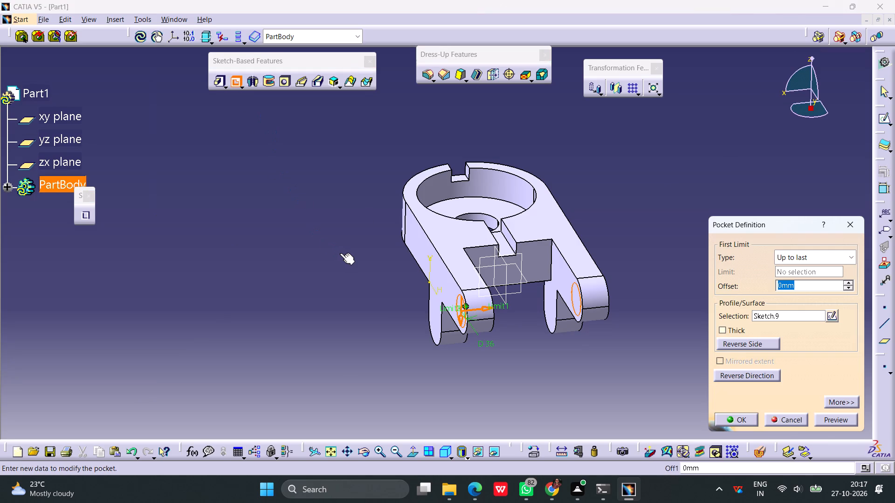
key(5)
key(Return)
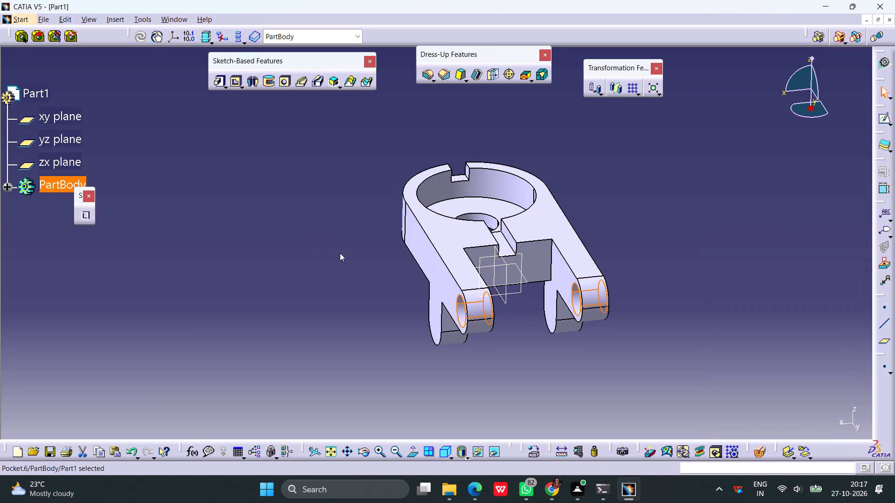
Edit the arm-end circular pocket to use a Dimension limit with a depth of 5 mm.
middle_drag(364, 292, 427, 240)
right_drag(364, 292, 427, 240)
double_click(482, 296)
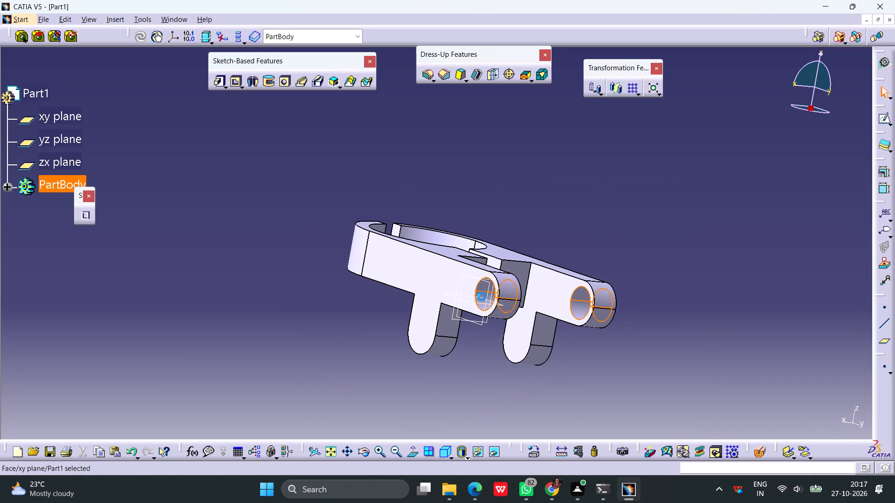
double_click(481, 287)
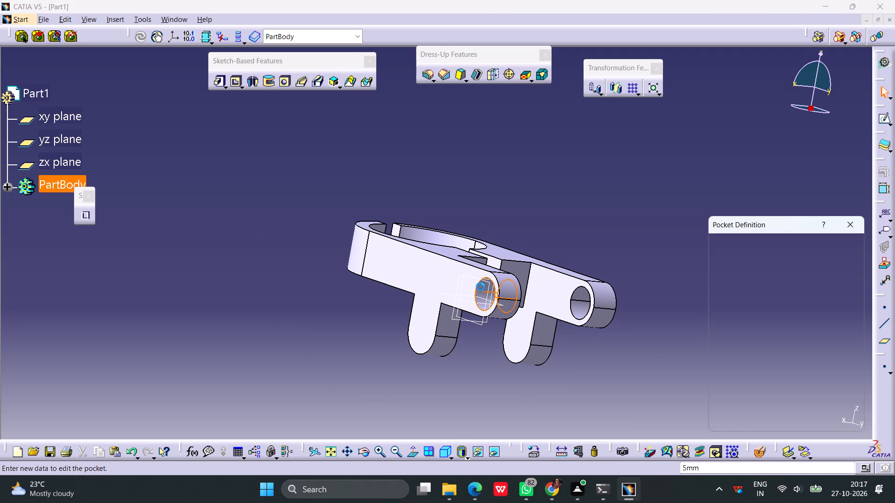
click(816, 260)
click(805, 270)
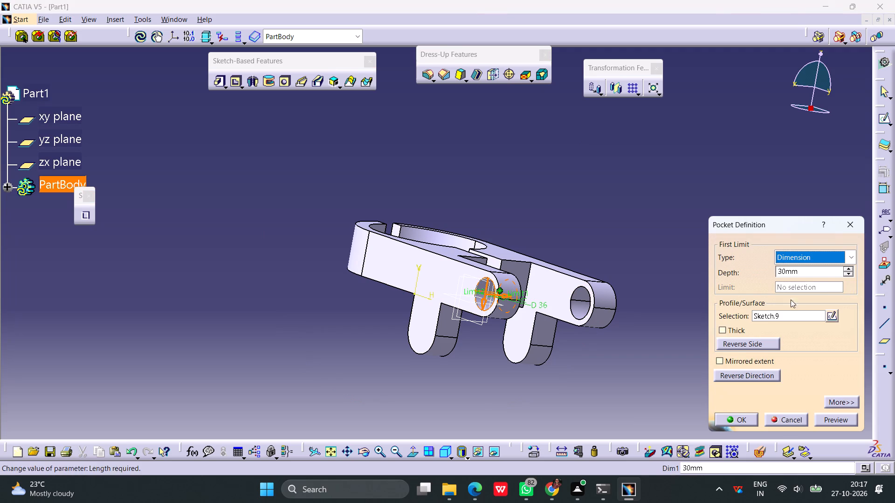
drag(800, 273, 705, 295)
key(5)
key(Return)
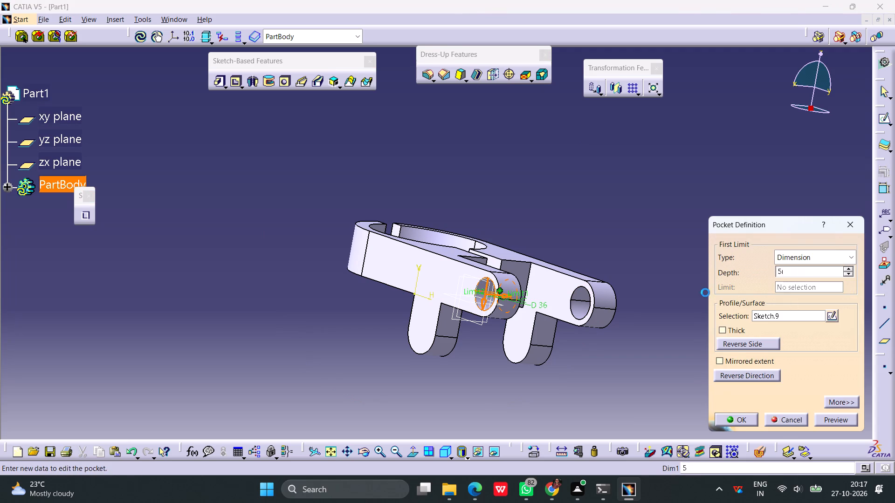
click(656, 256)
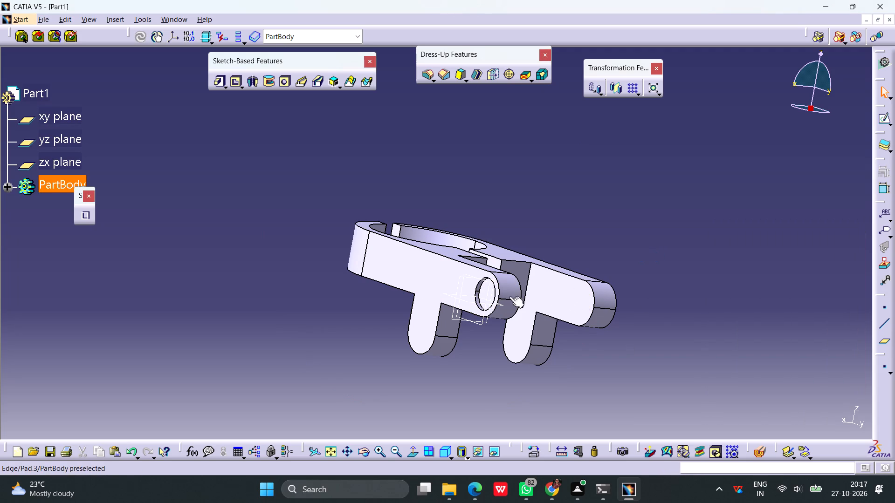
Mirror the 5 mm deep circular pocket, Pocket.6, about the yz plane onto the opposite arm.
click(612, 93)
click(8, 190)
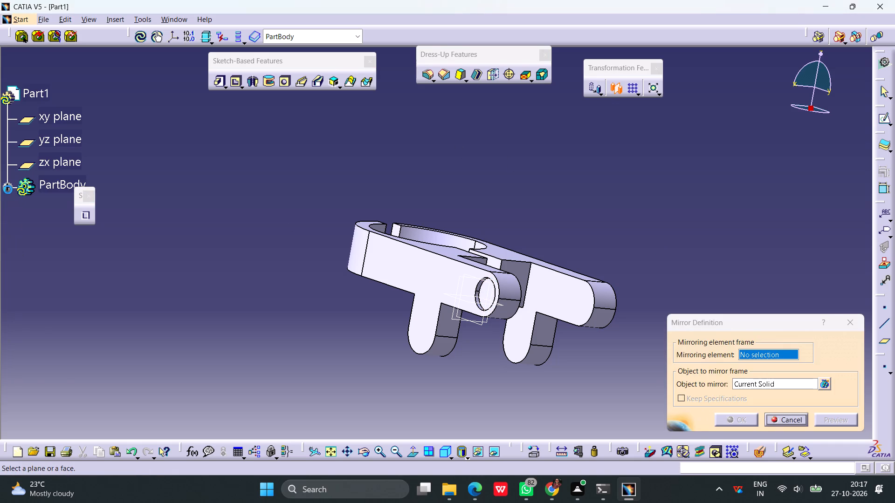
scroll(189, 303, down, 4)
click(87, 305)
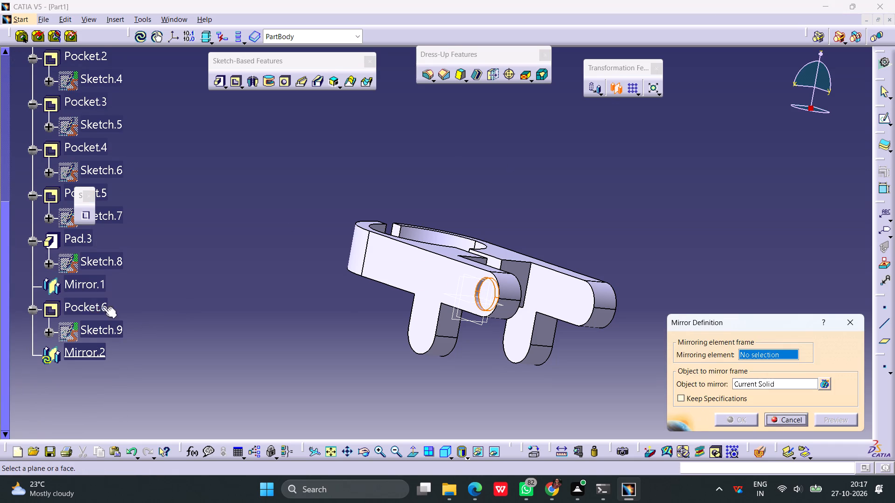
middle_drag(572, 213, 509, 245)
right_drag(571, 214, 509, 250)
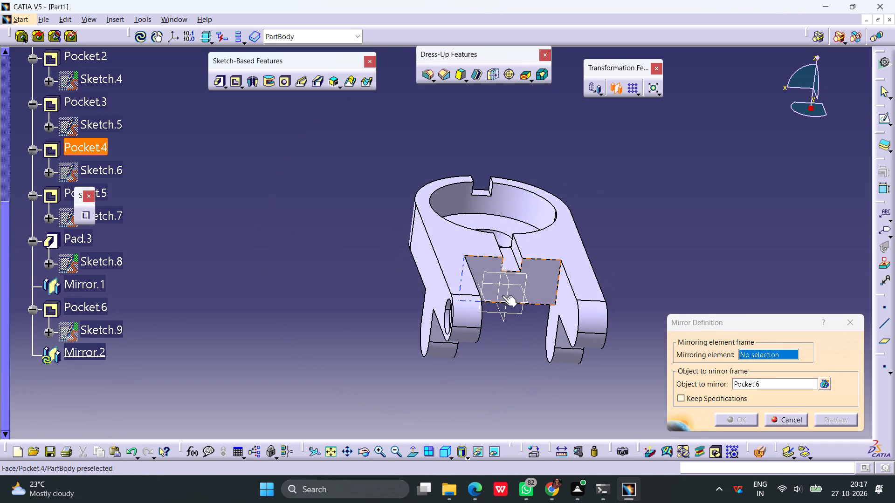
click(508, 296)
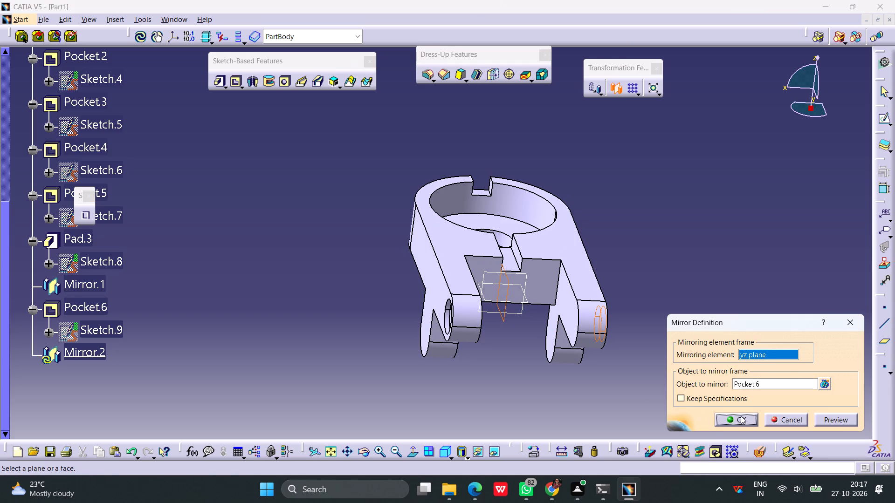
click(741, 416)
click(526, 396)
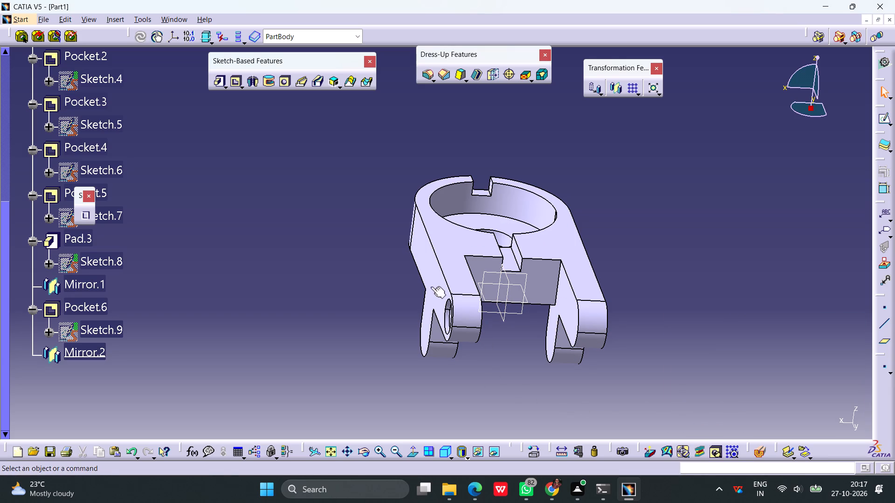
Start a new sketch on the same arm's outer side face, around the circular recess.
click(431, 286)
click(878, 122)
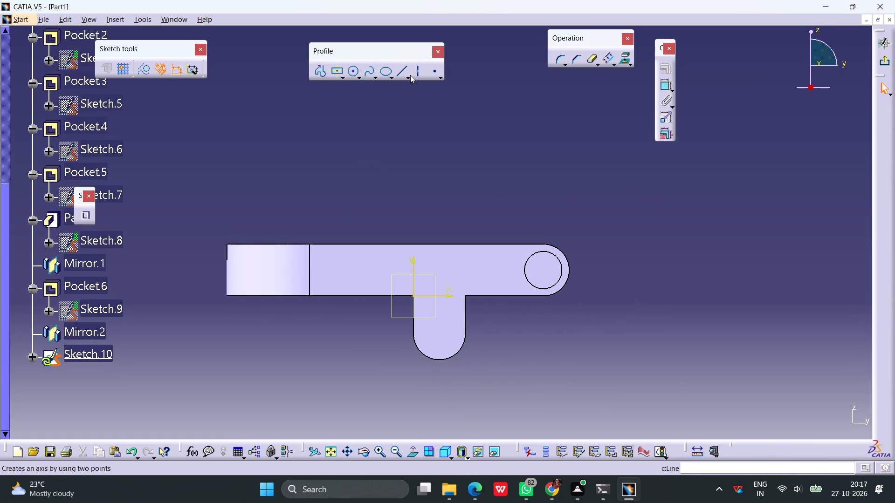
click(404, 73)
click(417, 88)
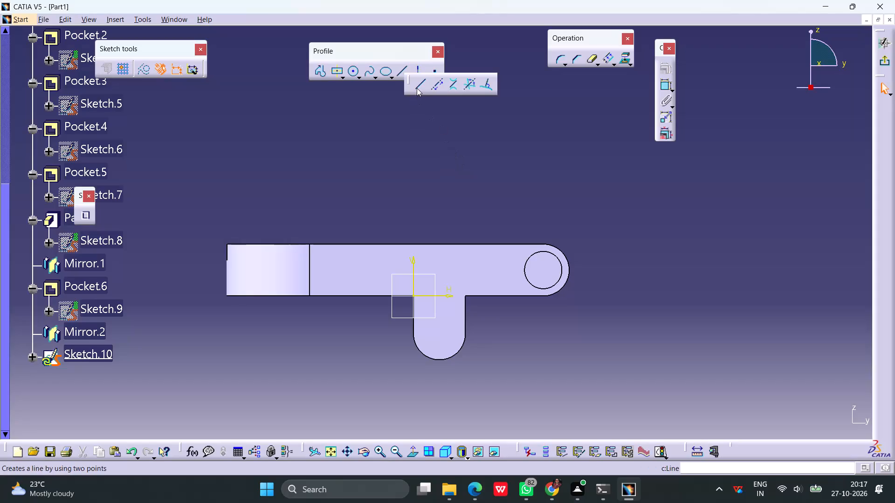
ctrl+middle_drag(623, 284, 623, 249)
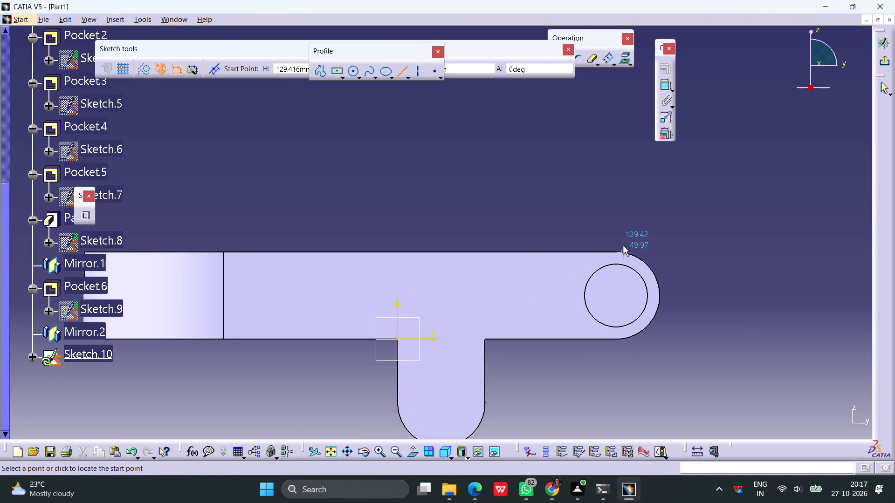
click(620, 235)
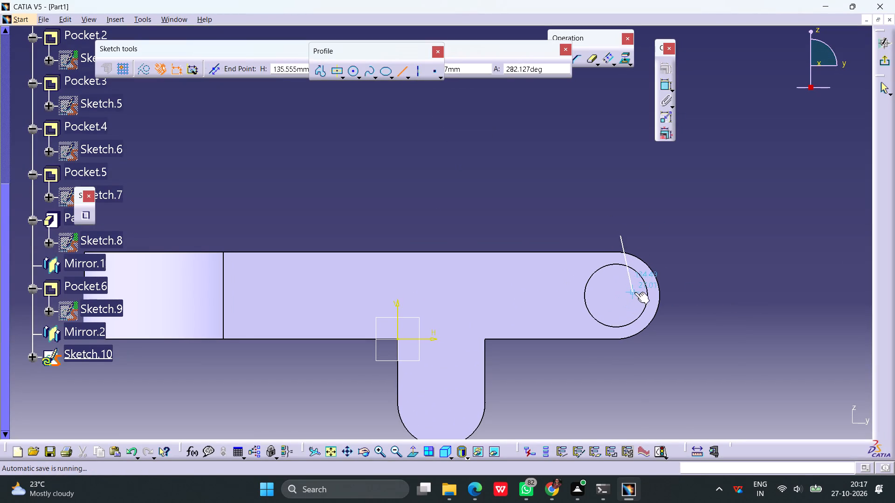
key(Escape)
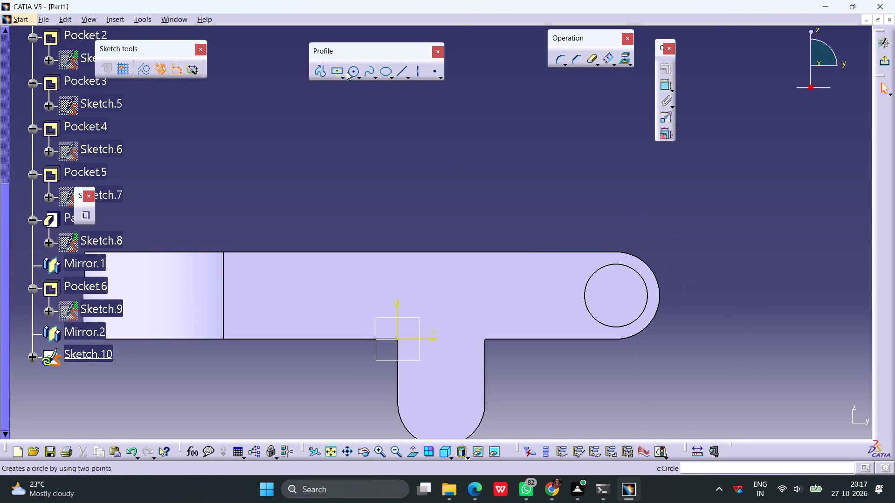
Sketch a circle inside the existing circular recess at the arm's rounded end, smaller than the recess.
click(351, 73)
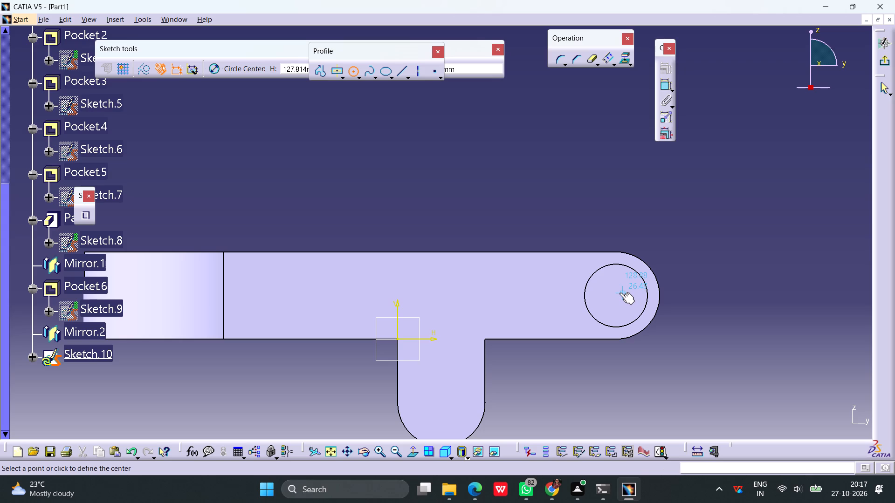
click(620, 292)
click(633, 279)
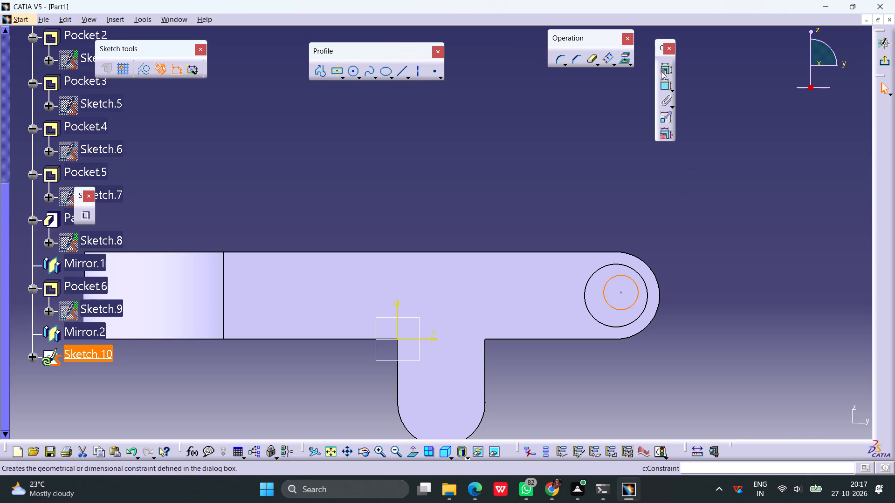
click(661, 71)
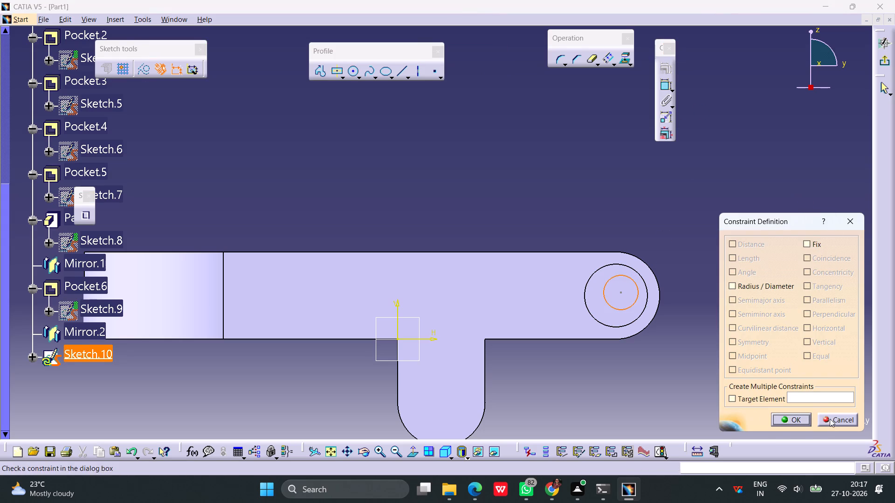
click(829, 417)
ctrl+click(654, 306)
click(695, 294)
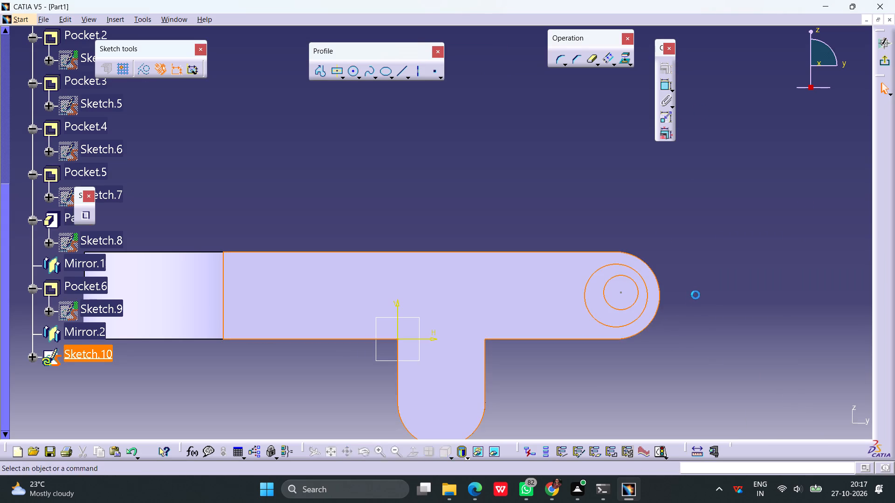
Apply a concentricity constraint between the new small circle and the arc edge of the arm's rounded end.
click(611, 308)
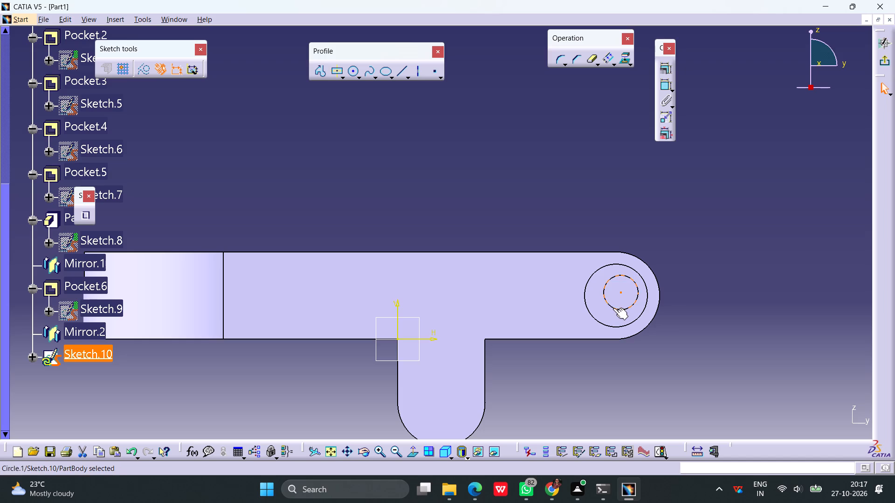
ctrl+click(660, 304)
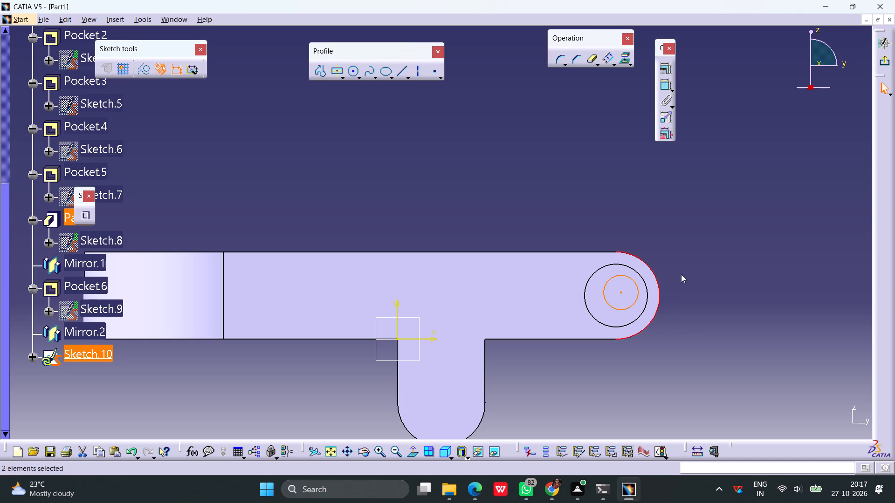
click(664, 70)
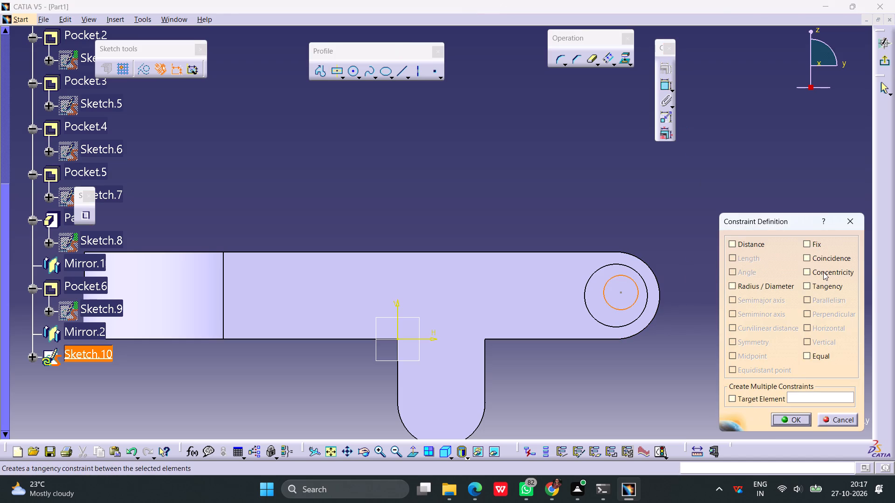
click(823, 273)
click(799, 416)
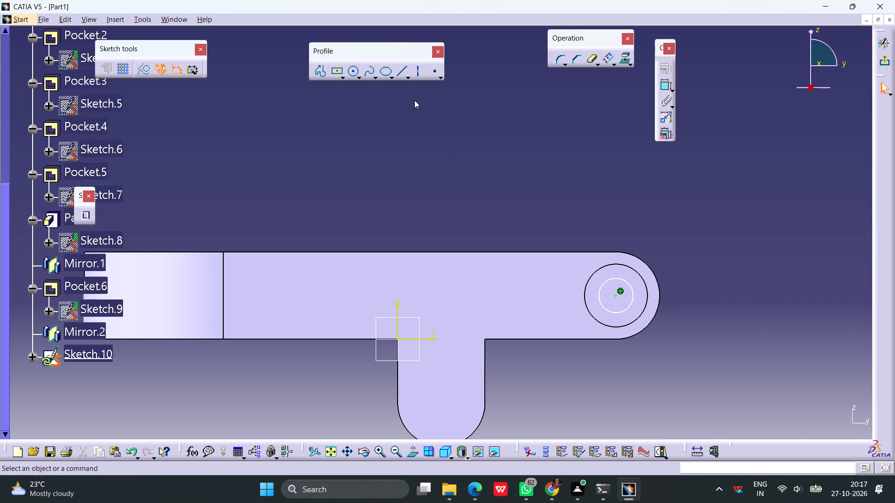
Draw a horizontal line outward and a vertical line upward from the circle's centre, both extending beyond the arm's outline.
click(400, 70)
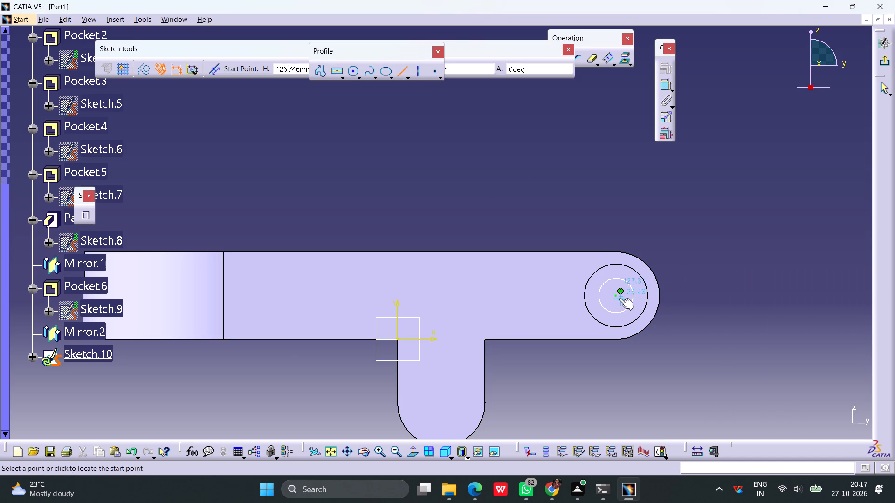
click(616, 295)
click(685, 295)
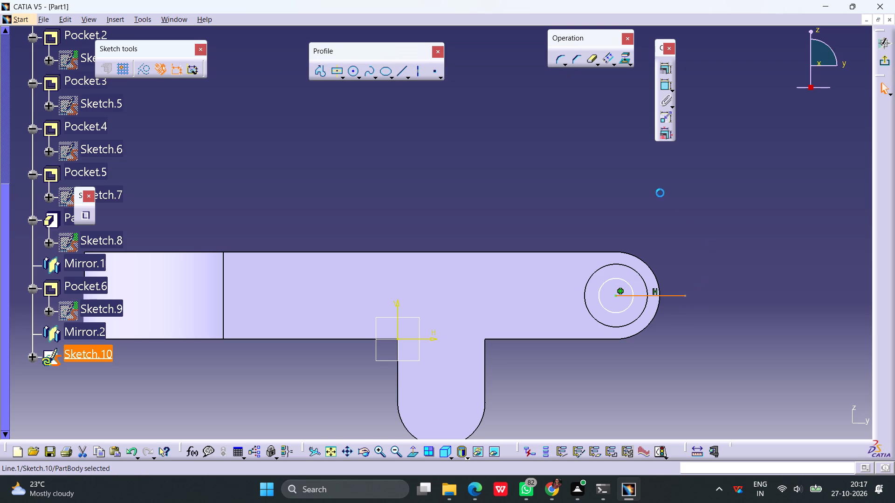
click(401, 73)
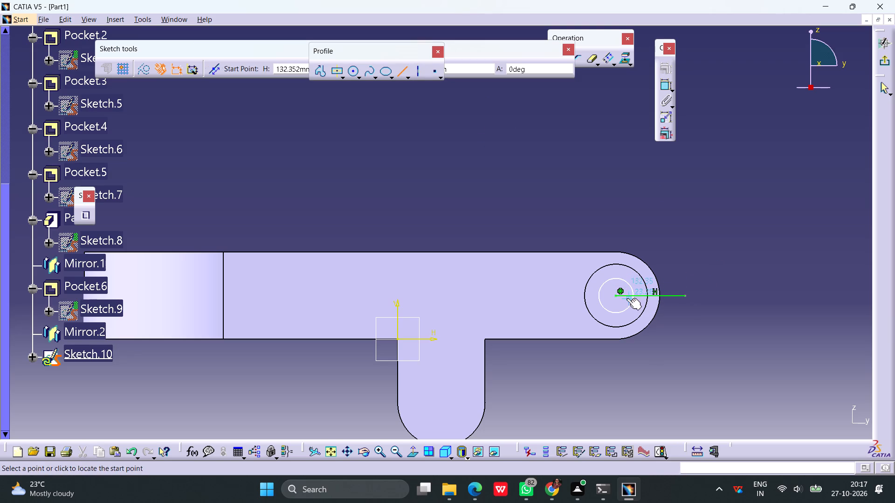
click(614, 295)
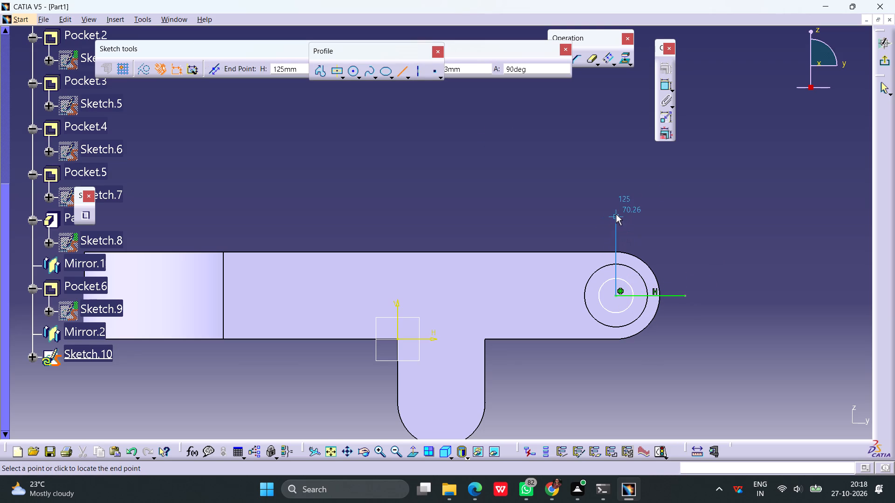
click(615, 214)
Draw a slanted profile line from the vertical line's upper end to the horizontal line near its outer end.
click(315, 72)
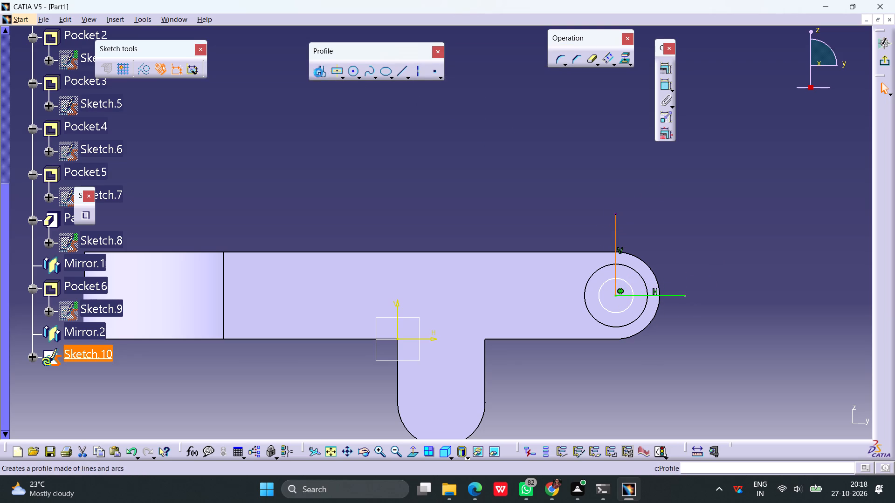
click(615, 212)
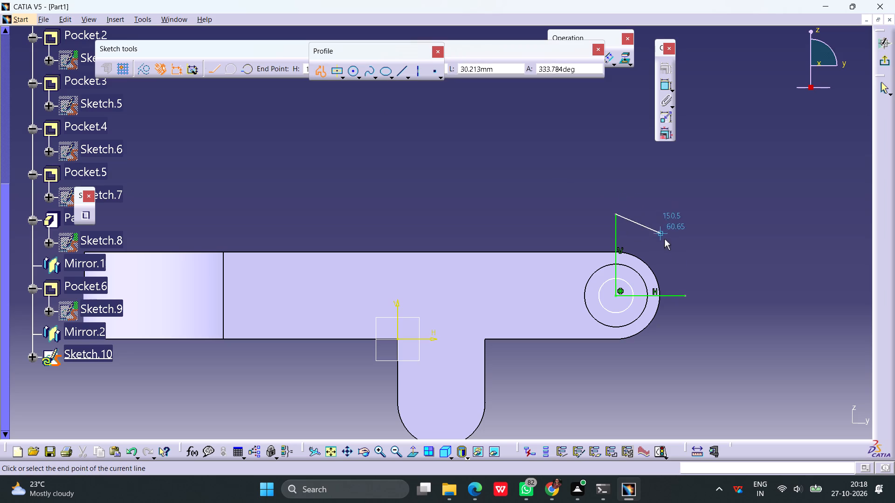
click(681, 296)
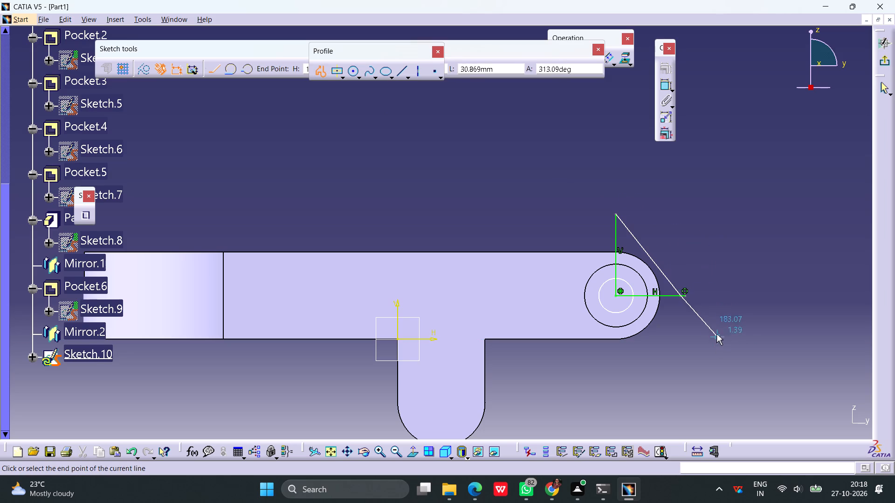
key(Escape)
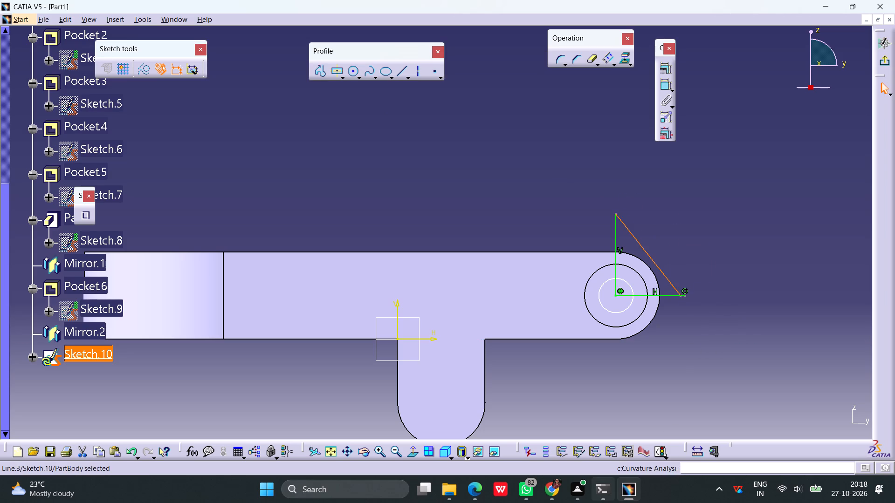
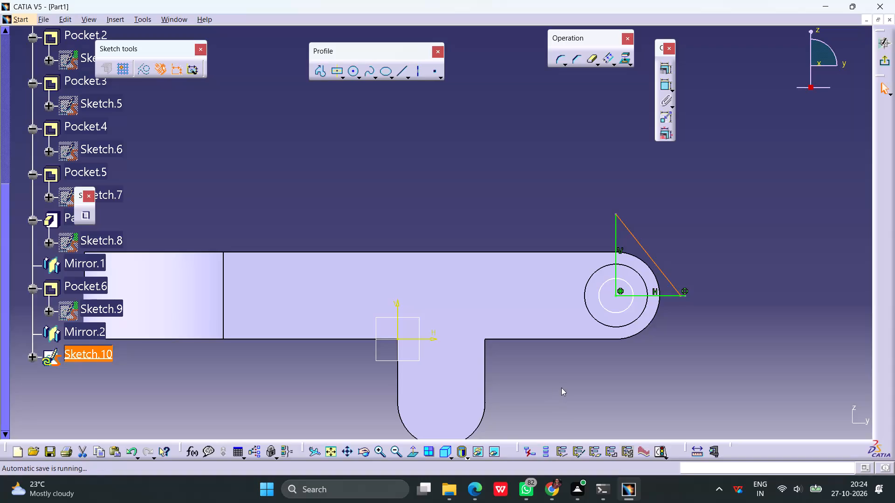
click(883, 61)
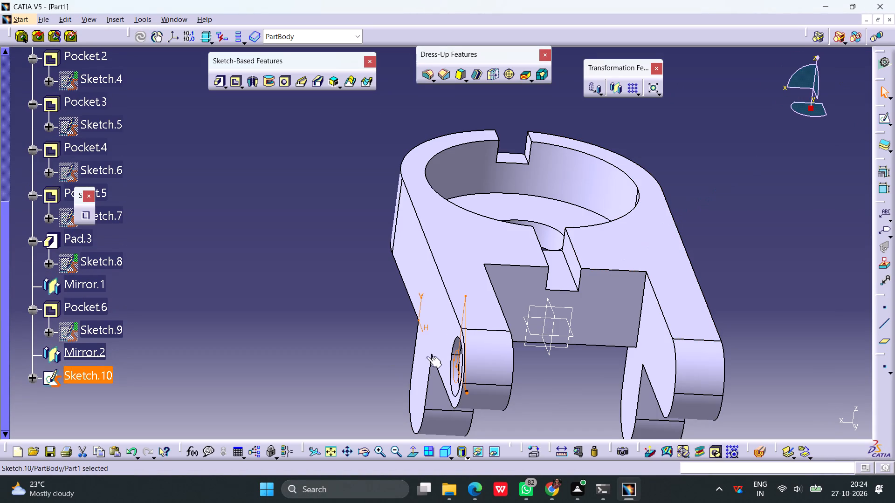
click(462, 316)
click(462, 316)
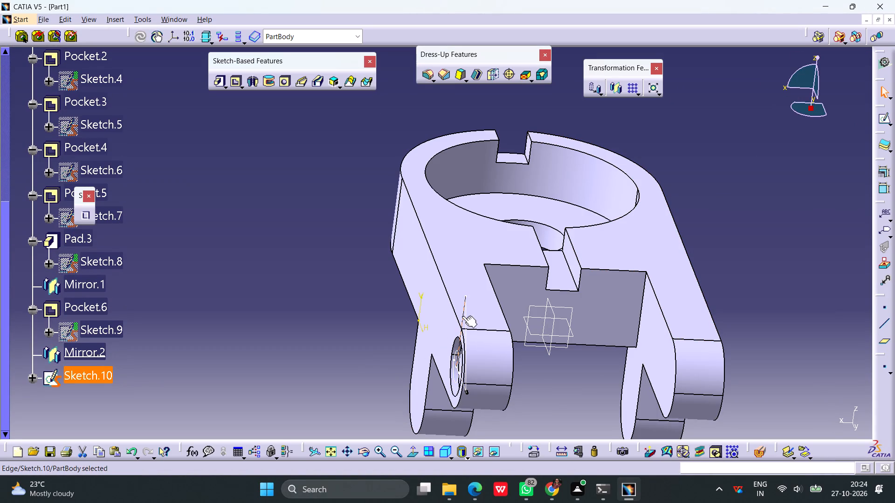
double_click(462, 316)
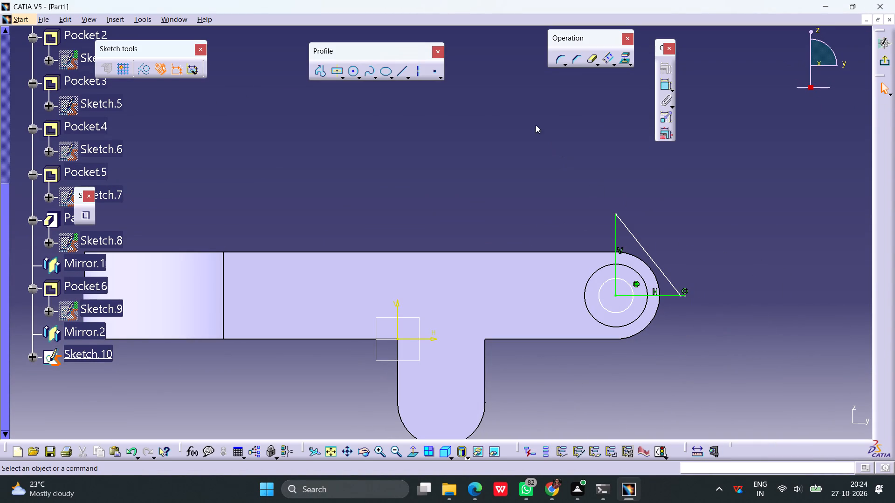
Quick Trim the short end of the horizontal line that overshoots the slanted line, closing the triangle's outer corner.
click(593, 58)
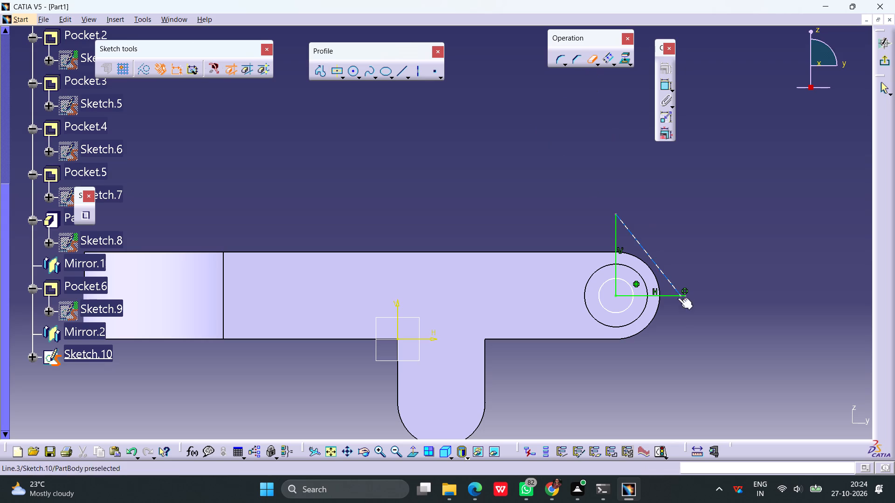
ctrl+middle_drag(683, 328, 688, 300)
middle_drag(691, 308, 531, 258)
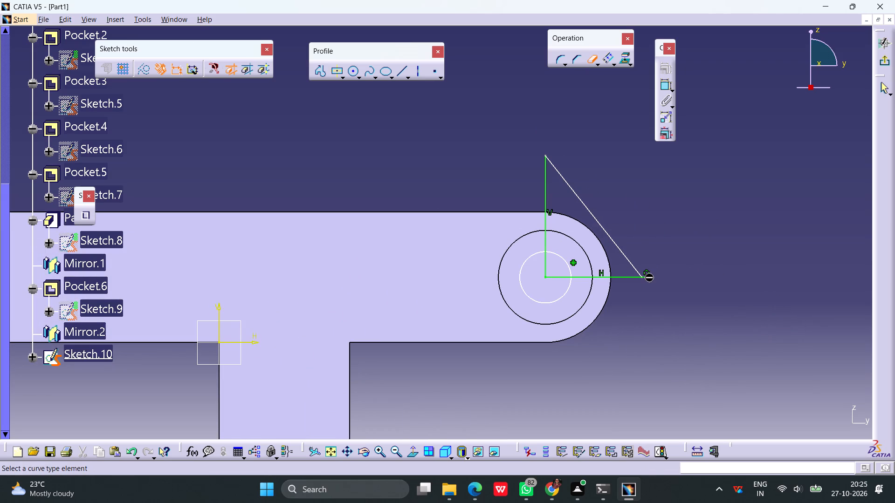
click(647, 276)
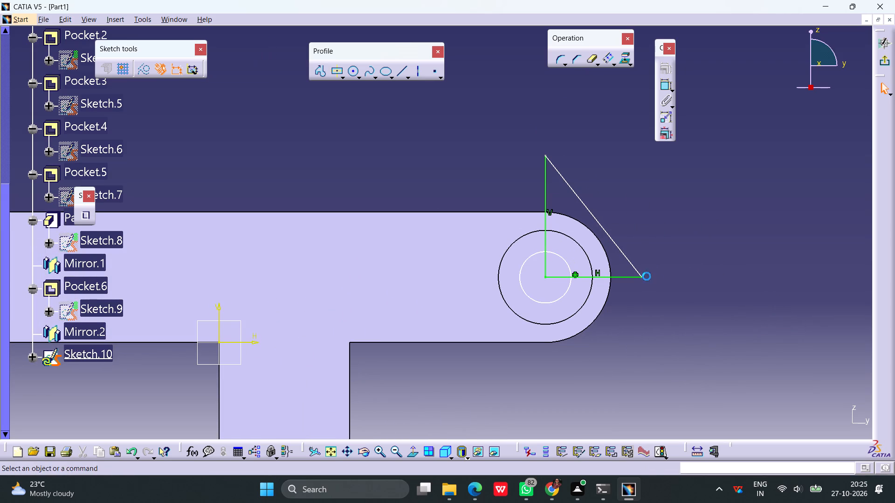
Delete the small circle inside the recess, leaving only the triangular profile in the sketch.
click(553, 302)
key(Delete)
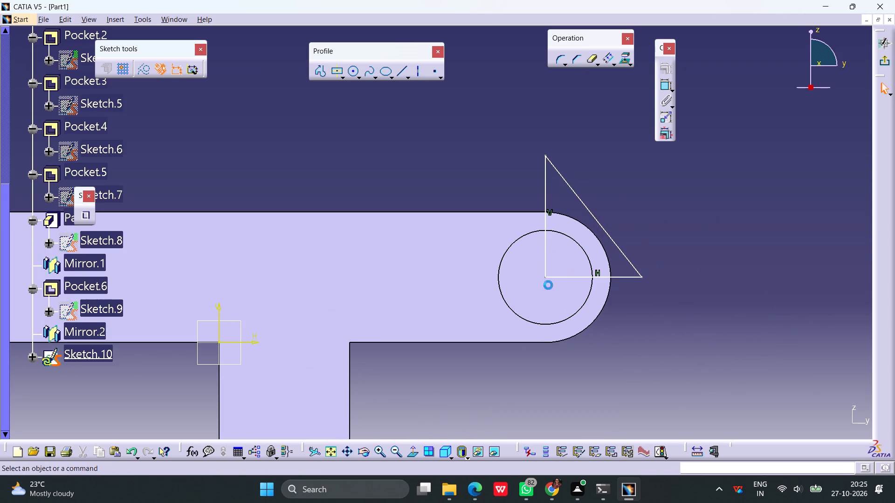
Exit the sketch and pocket the triangular profile with the limit type Up to last, cutting through both arm ends.
click(886, 60)
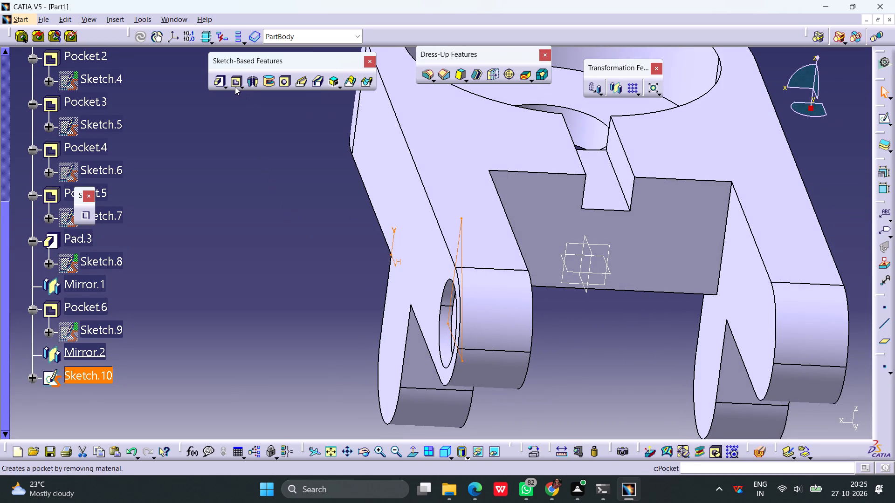
click(234, 86)
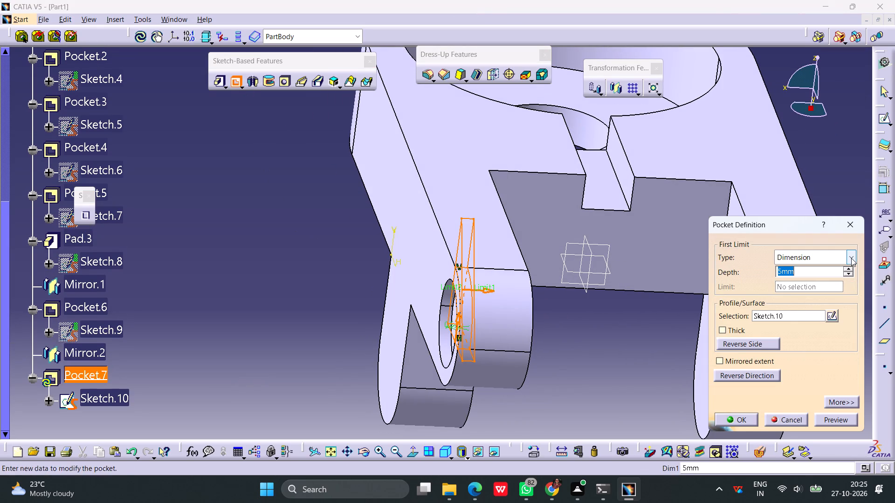
click(851, 258)
click(796, 296)
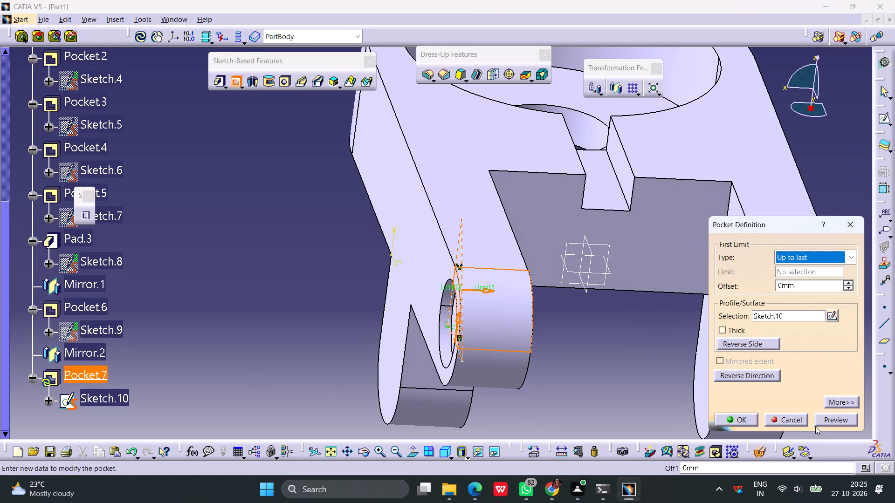
click(733, 422)
Start a sketch on the recess floor at the notched arm end and draw a circle about 17 mm in diameter near the notch corner.
ctrl+middle_drag(613, 343, 591, 361)
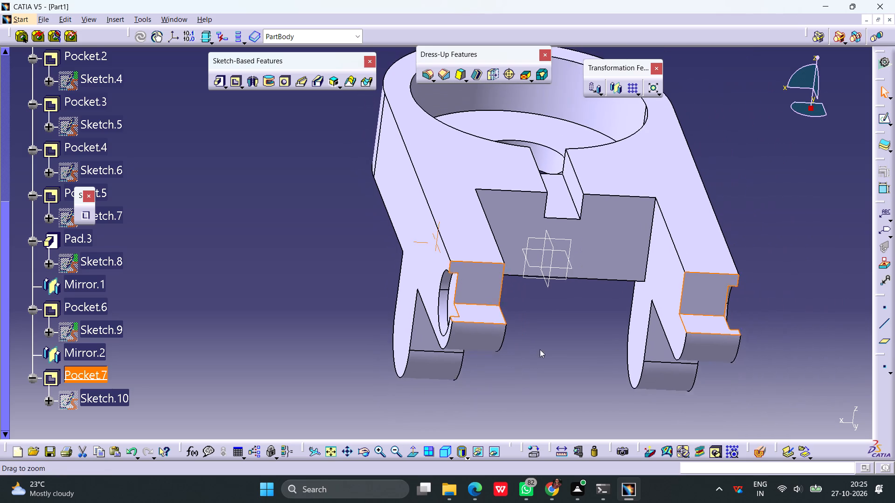
middle_drag(302, 273, 407, 287)
right_drag(302, 279, 407, 287)
click(605, 368)
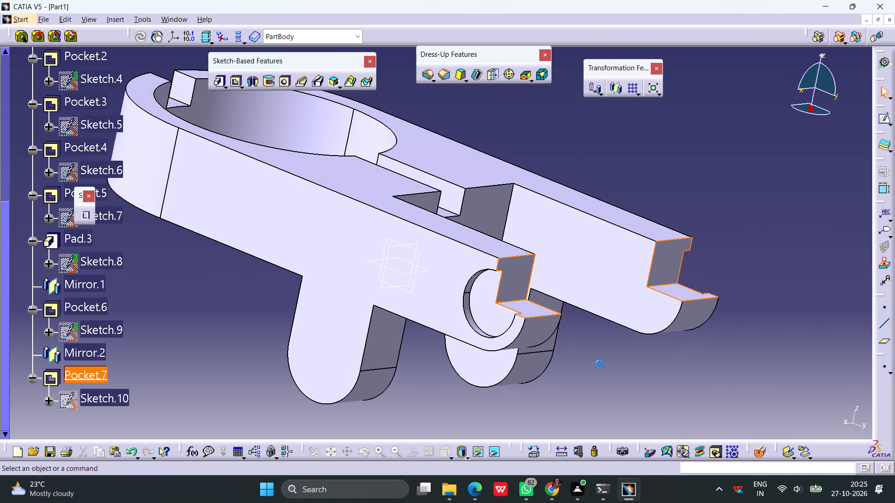
click(491, 318)
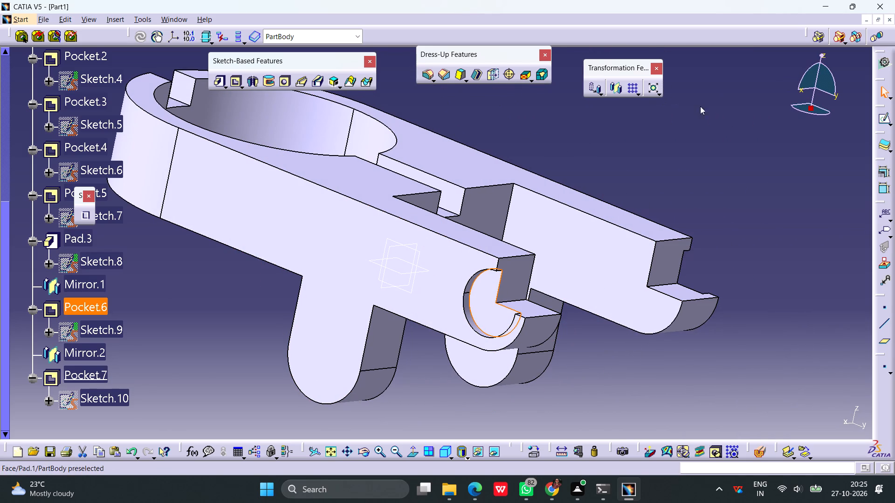
click(881, 119)
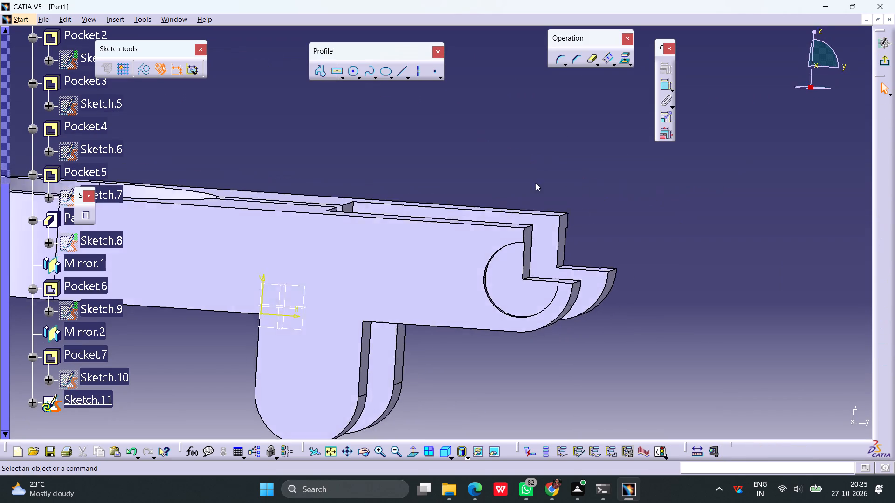
click(355, 74)
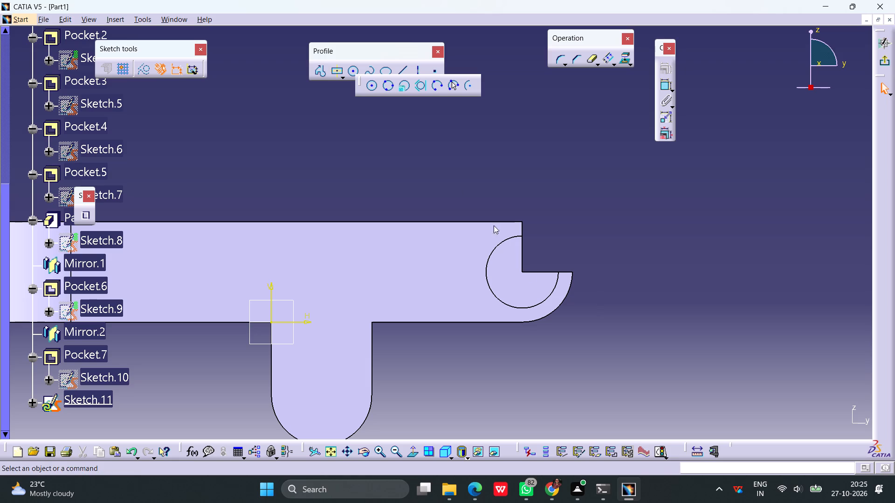
click(372, 88)
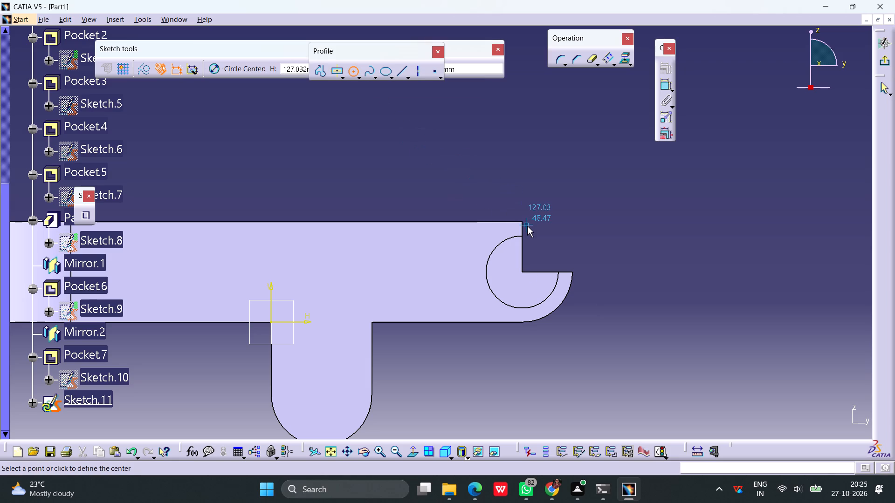
click(519, 273)
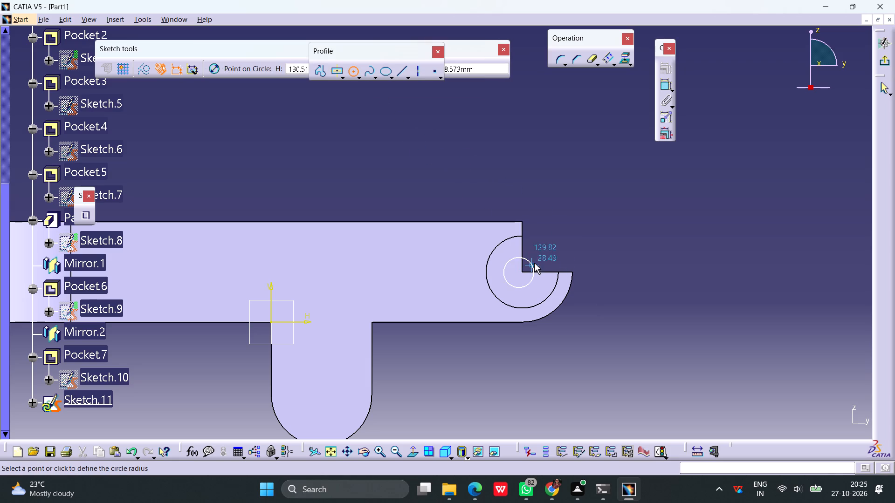
click(534, 263)
Apply a concentricity constraint between the new circle and the circular edge of the recess.
ctrl+click(489, 255)
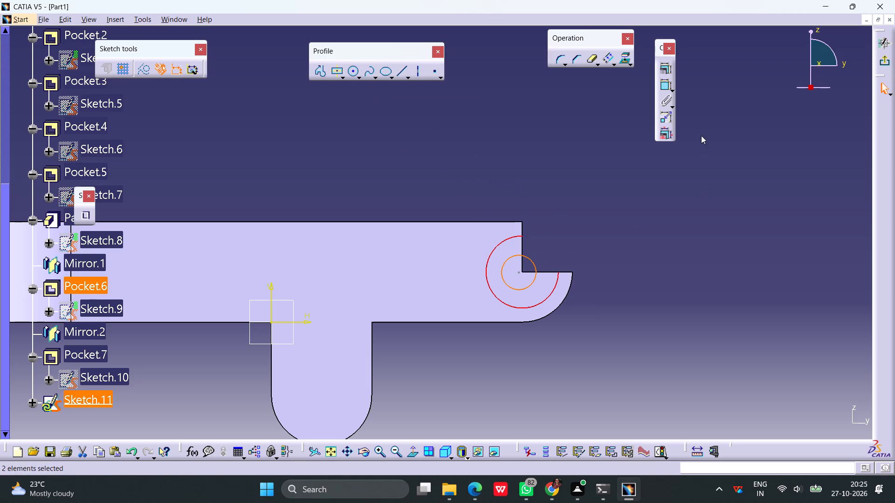
click(661, 73)
click(821, 287)
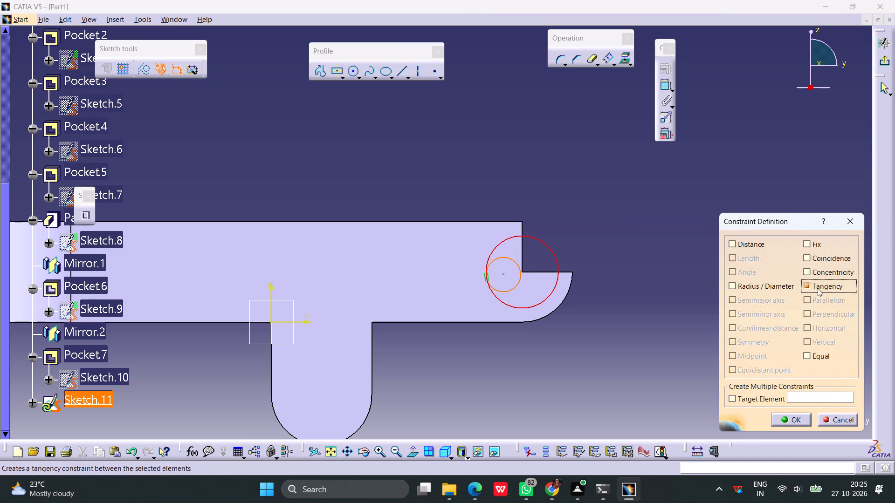
click(818, 287)
click(808, 274)
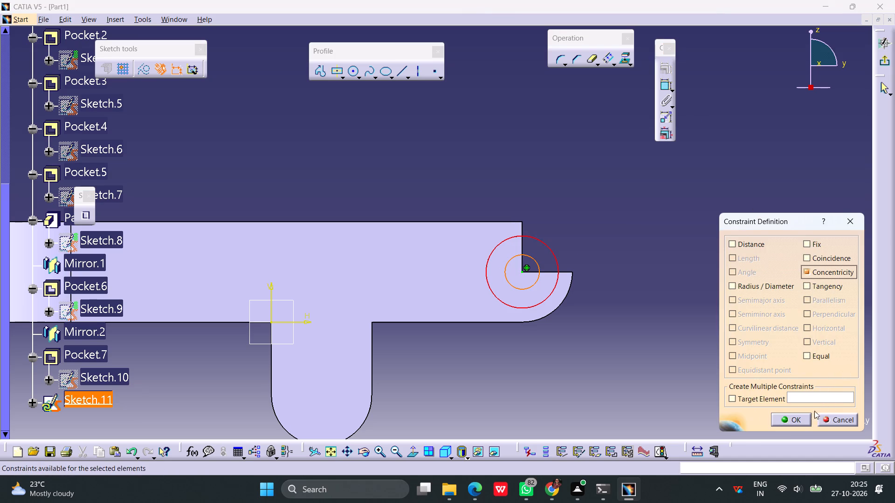
click(794, 421)
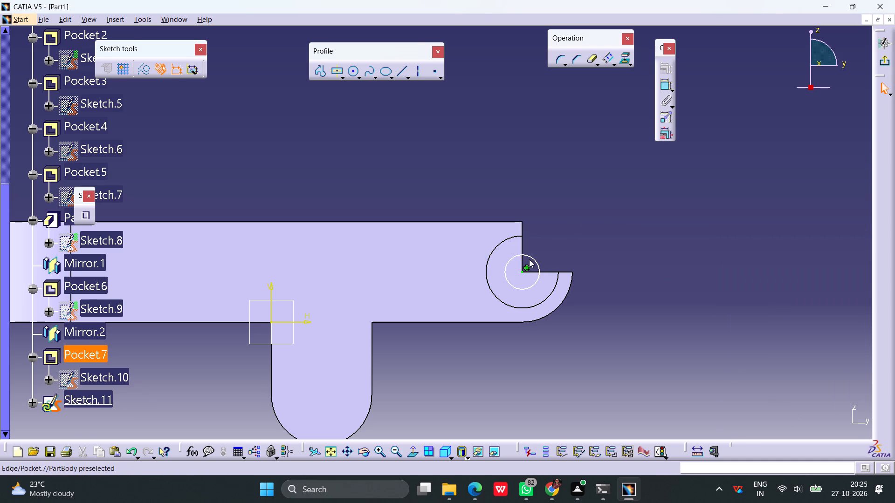
Dimension the circle's diameter and set it to 20 mm.
click(531, 259)
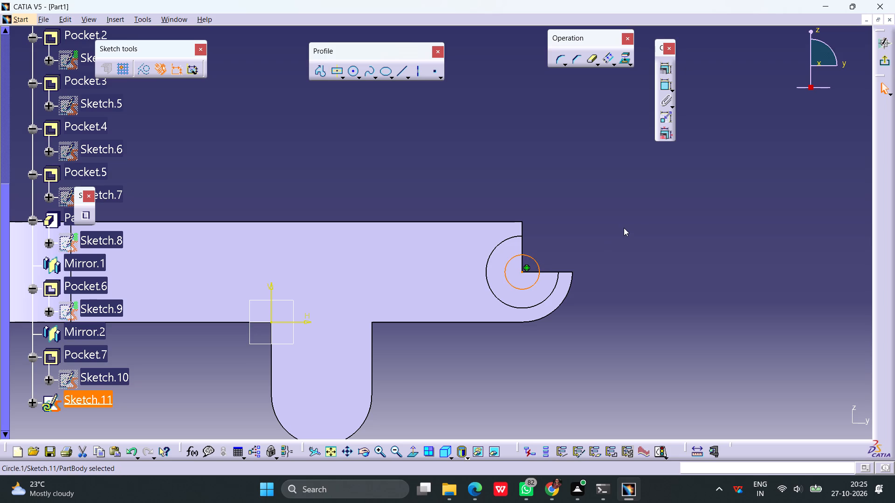
click(664, 84)
click(613, 207)
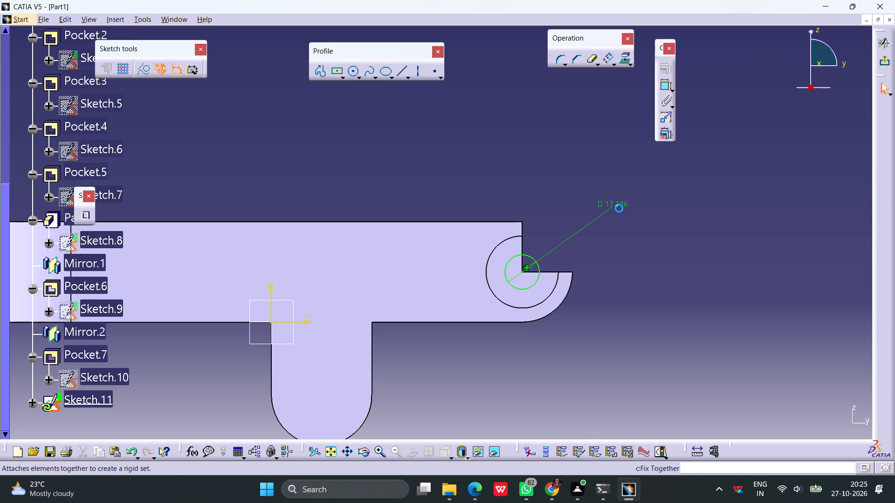
double_click(621, 207)
text(20)
key(Return)
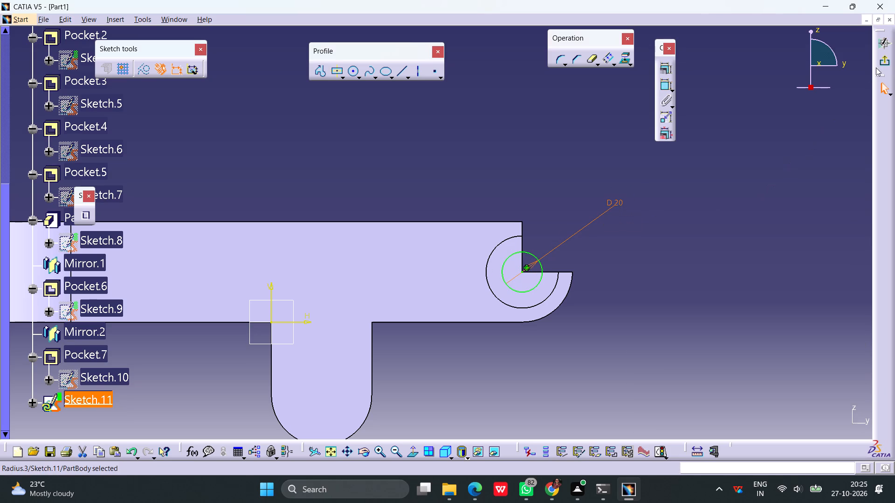
Exit the sketch and pocket the 20 mm circle with the limit type Up to last, through both arms.
click(882, 60)
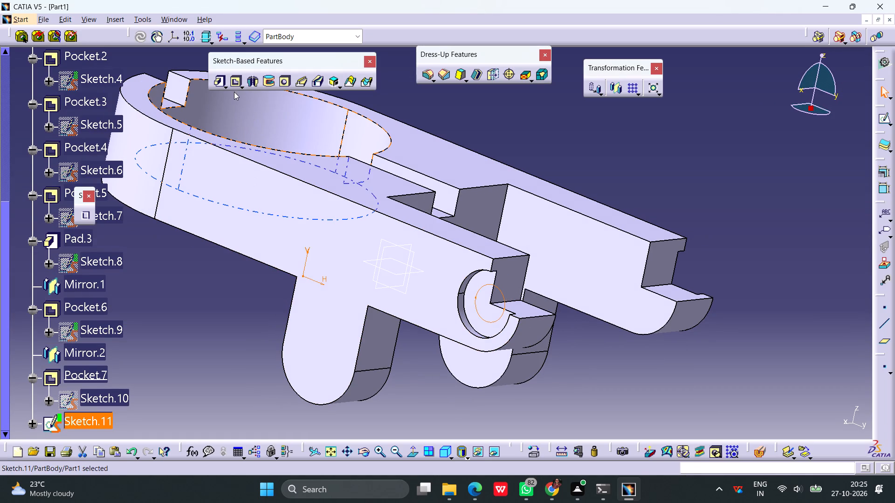
click(233, 86)
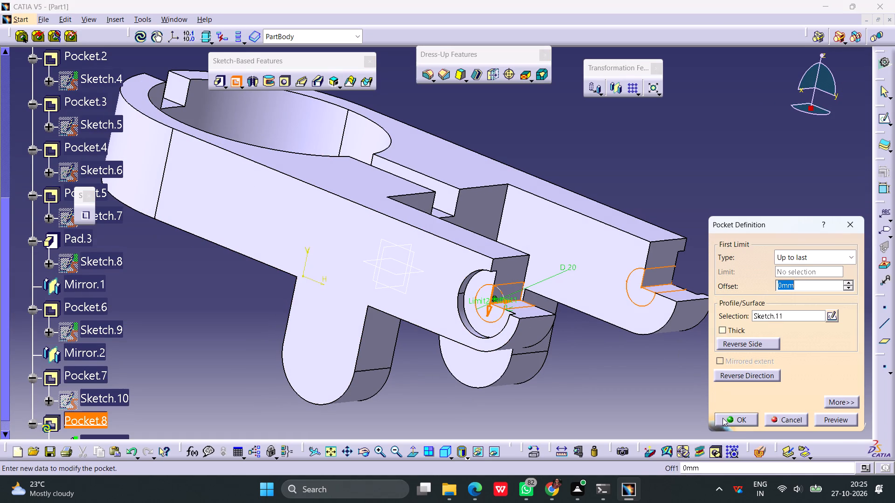
click(723, 418)
click(587, 367)
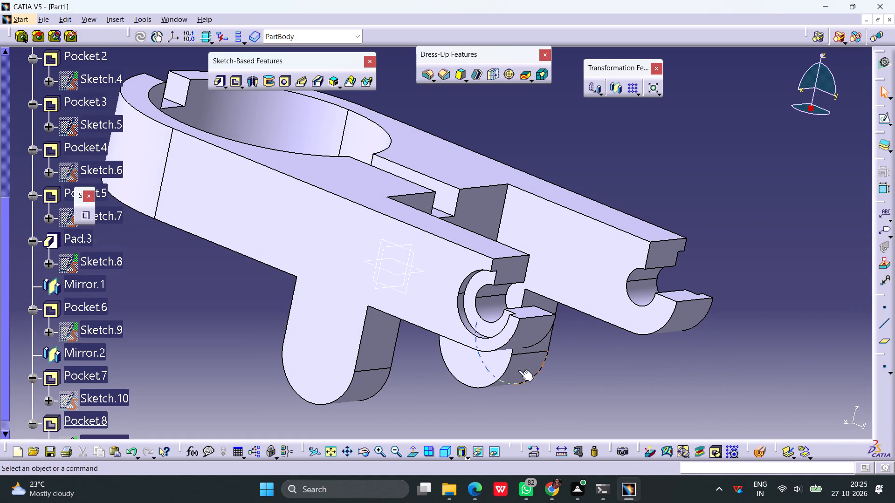
Start a sketch on the arm's outer side face and draw a circle about 17 mm in diameter near the centre of the downward lug's rounded end.
click(303, 372)
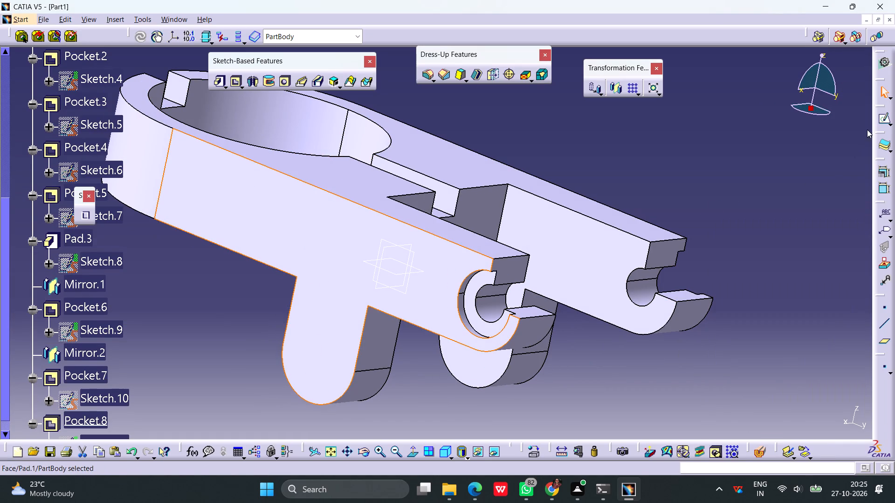
click(881, 120)
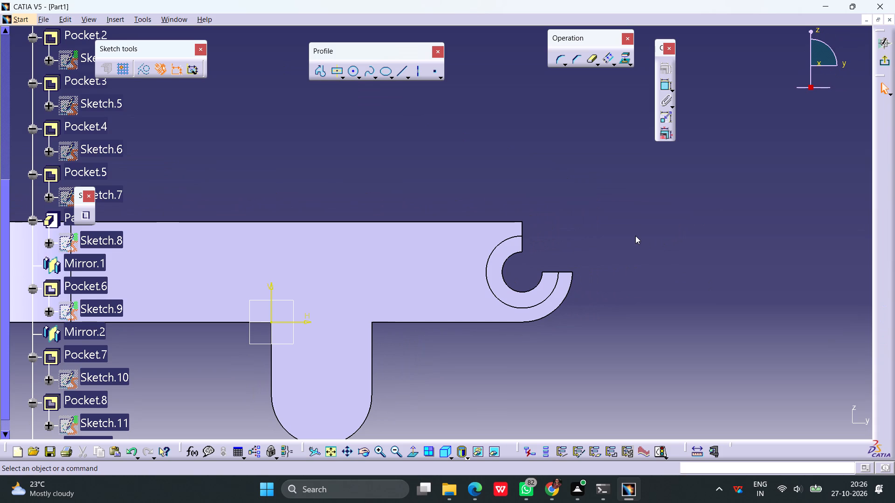
click(352, 72)
middle_drag(376, 181, 379, 95)
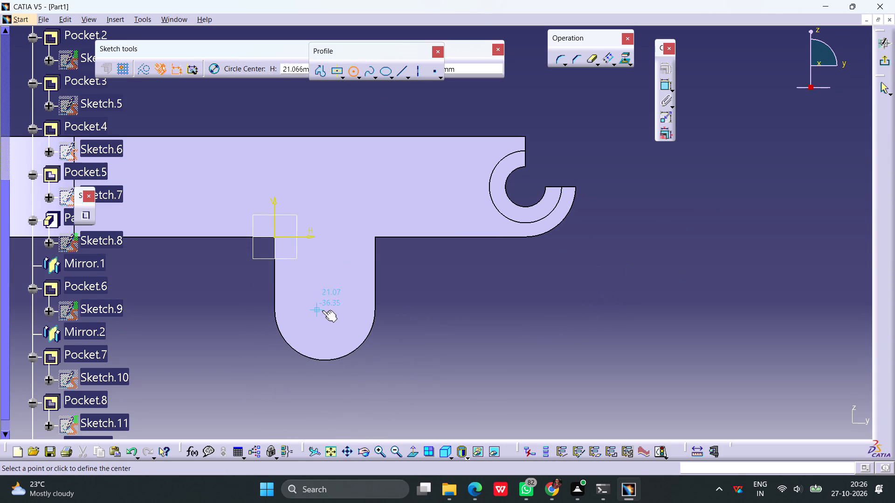
click(324, 308)
click(328, 291)
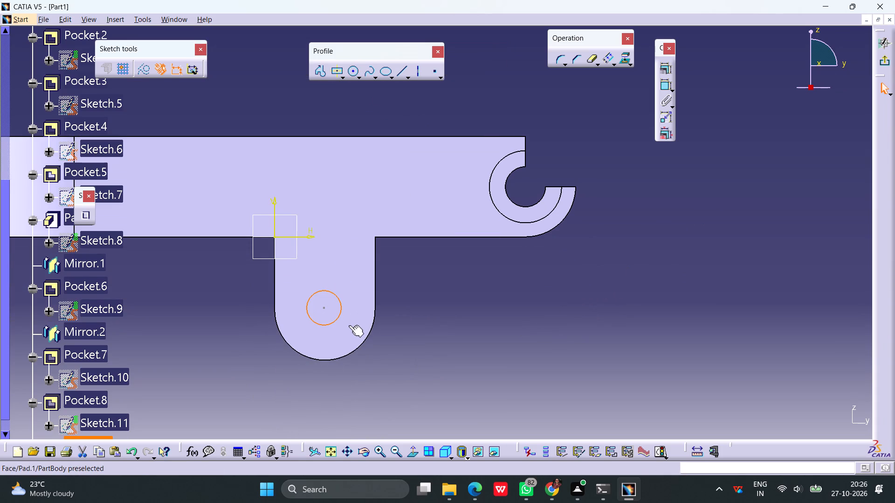
Apply a concentricity constraint between the lug circle and the lug's rounded bottom edge.
ctrl+click(366, 338)
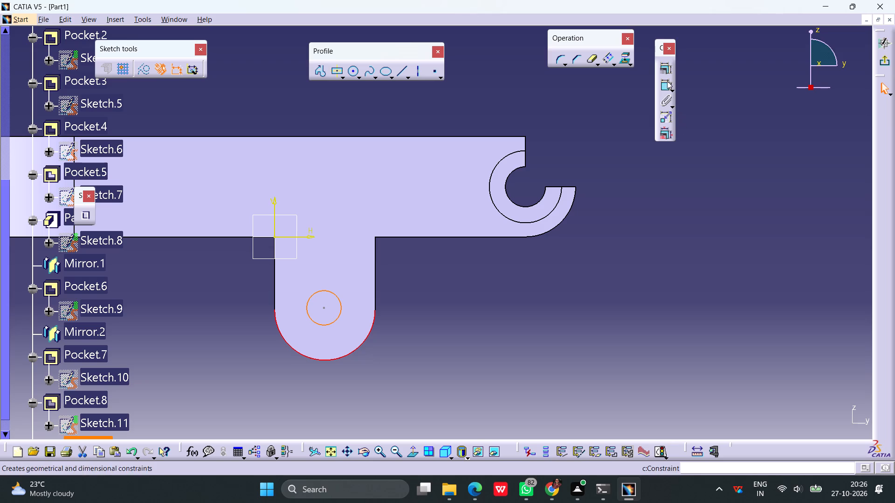
click(666, 66)
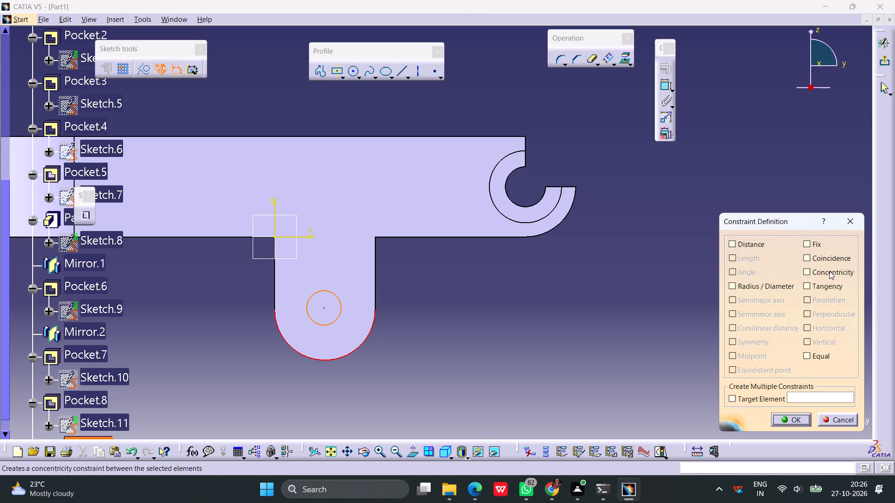
click(829, 271)
click(808, 417)
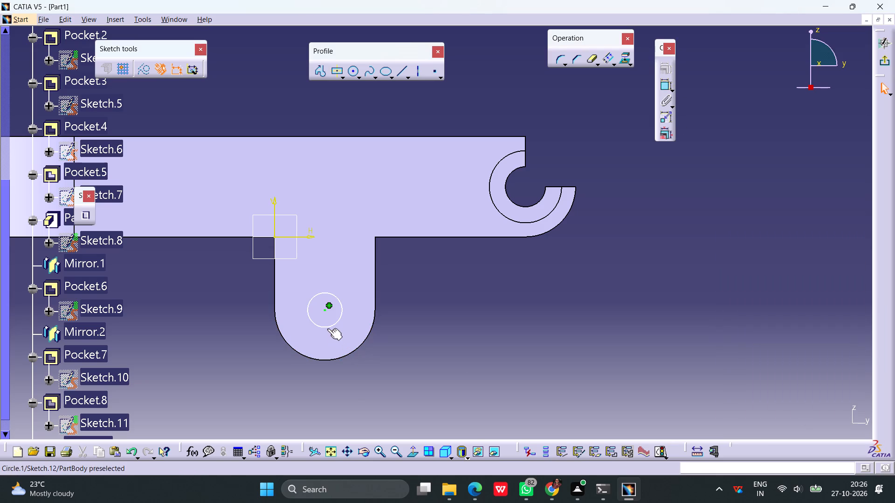
Dimension the diameter of the circle on the downward lug and set it to 20 mm.
click(327, 328)
click(661, 88)
click(499, 309)
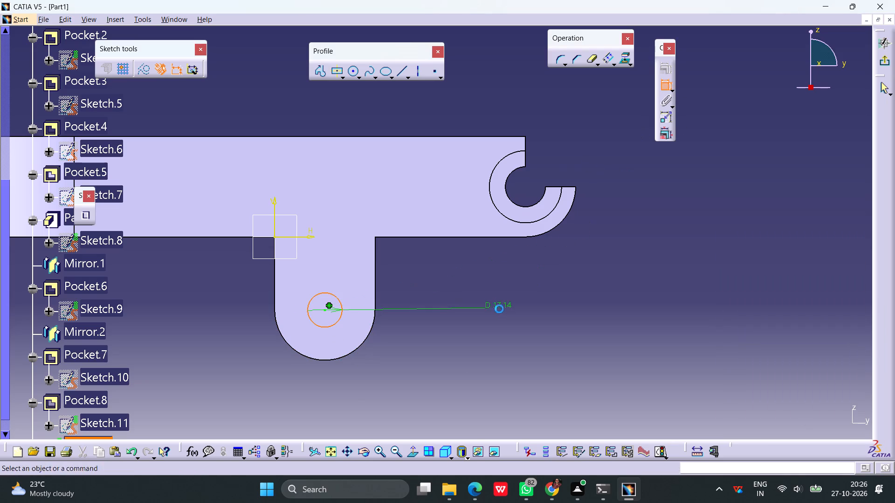
double_click(504, 308)
text(20)
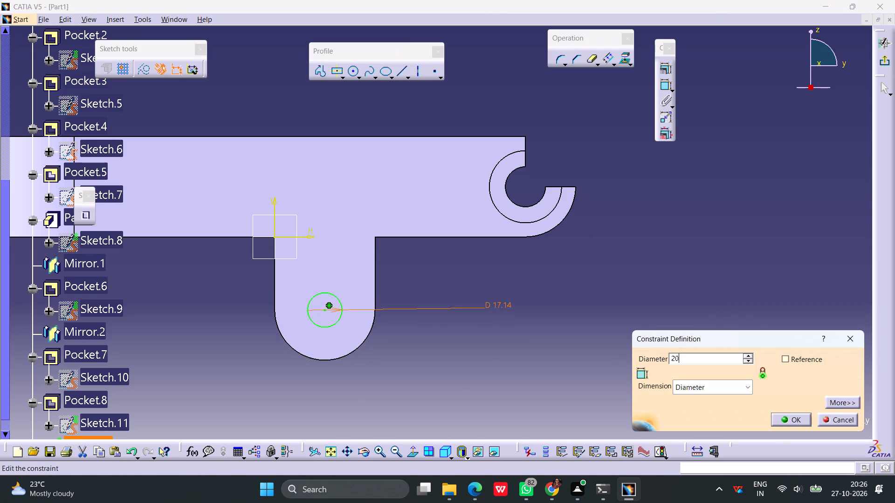
key(Return)
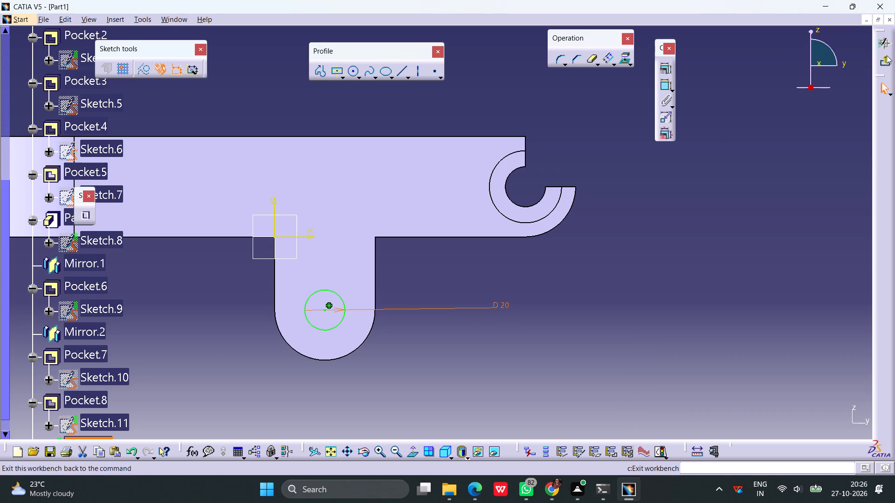
Exit the sketch and pocket the 20 mm circle with the limit type Up to last, through both lugs.
click(887, 55)
click(233, 82)
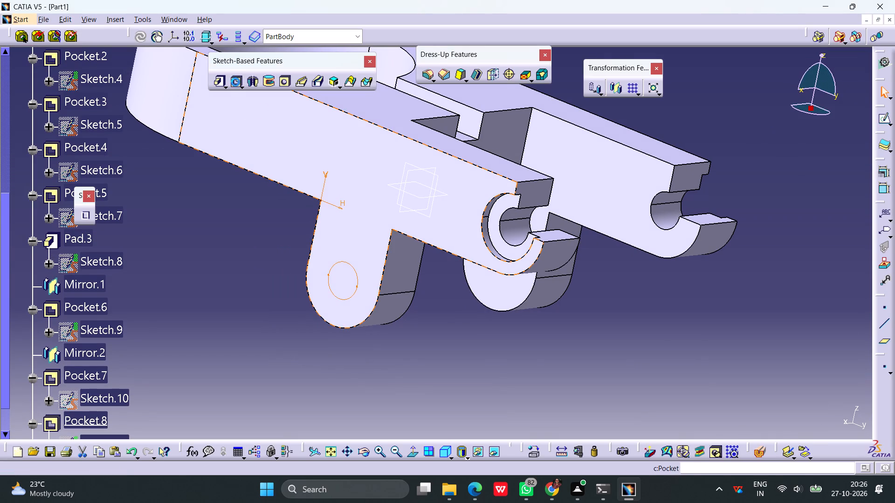
click(747, 423)
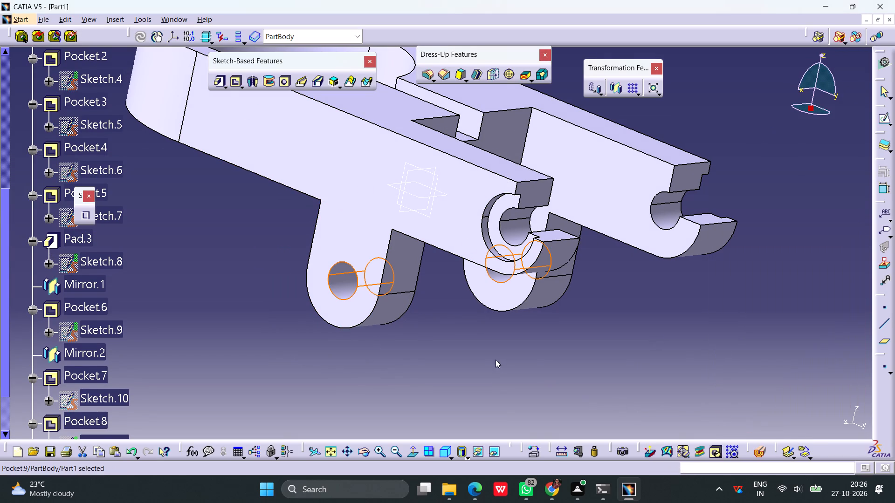
click(415, 363)
Start a sketch on the lug's outer side face and draw a circle about 40 mm in diameter around the 20 mm hole.
click(352, 312)
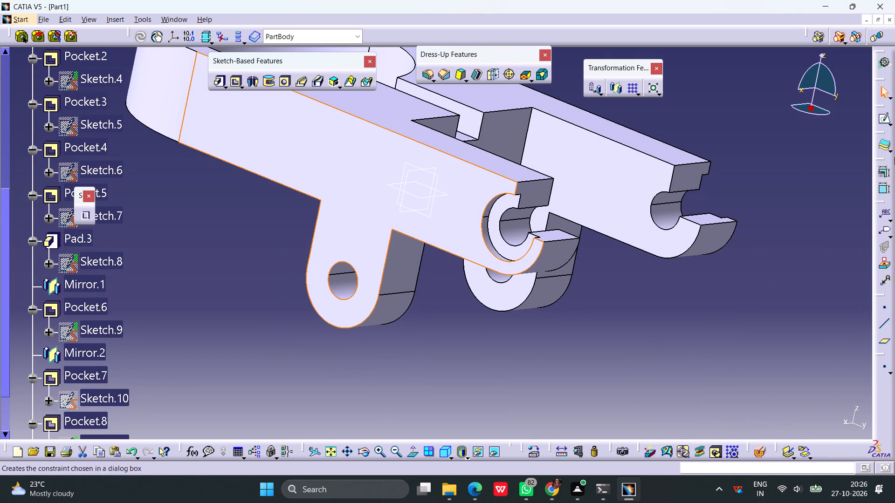
click(880, 124)
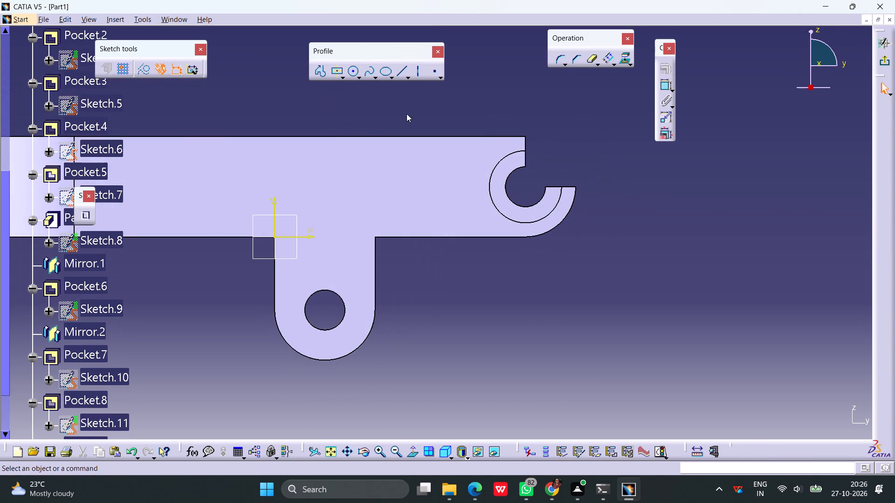
click(352, 71)
click(326, 307)
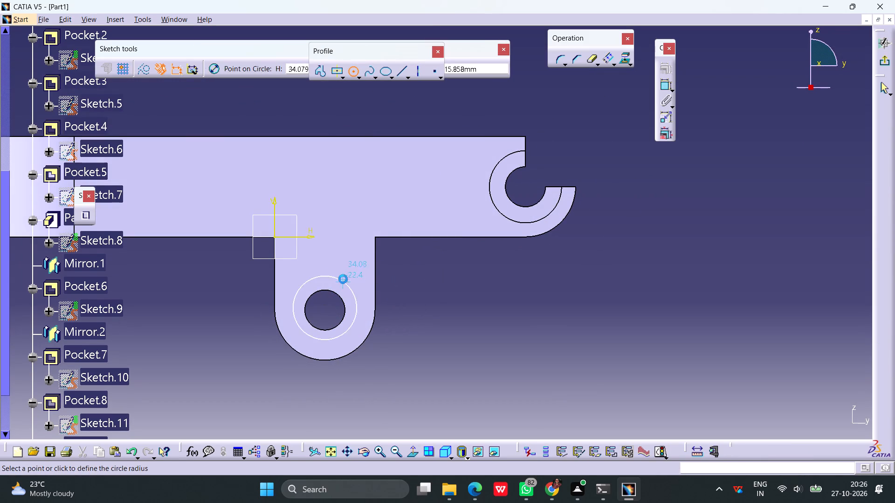
click(340, 273)
Apply a concentricity constraint between the new circle and the edge of the lug hole.
ctrl+click(340, 299)
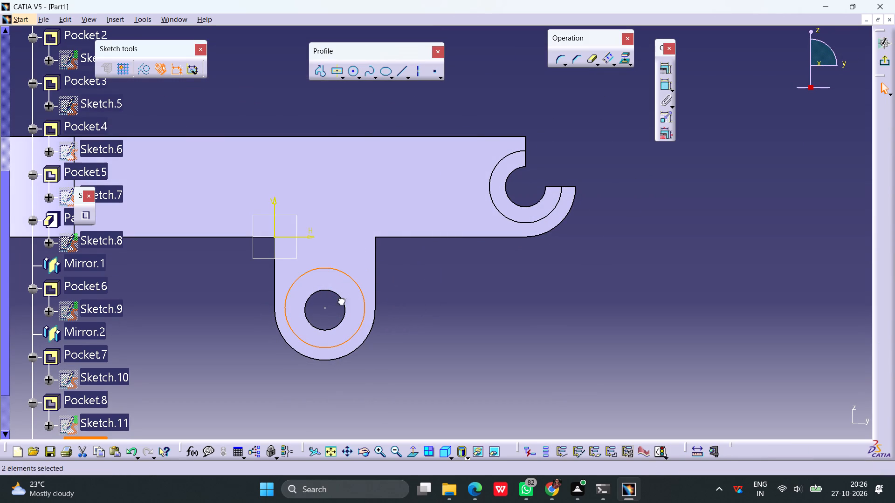
click(662, 73)
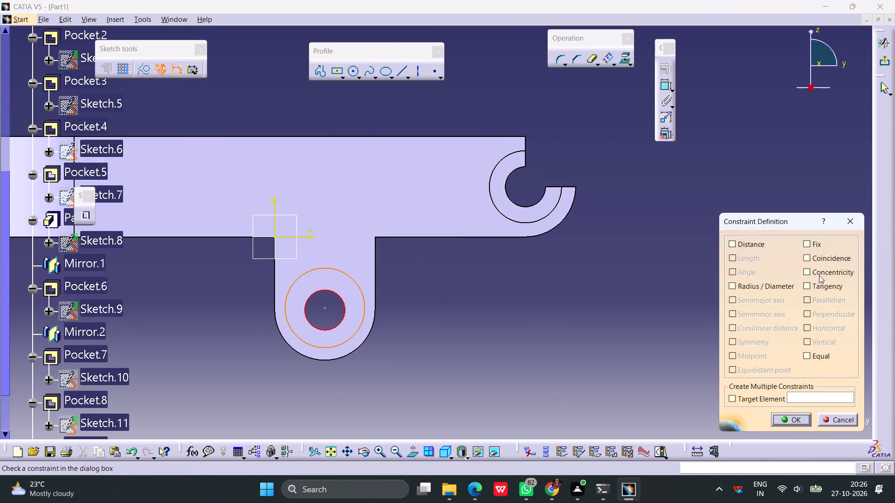
click(819, 275)
click(789, 422)
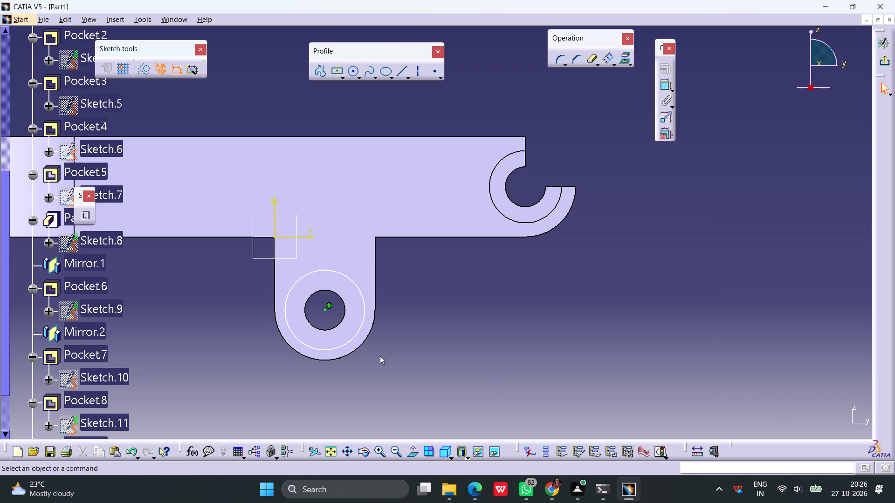
Dimension the outer circle's diameter and set it to 36 mm.
click(361, 326)
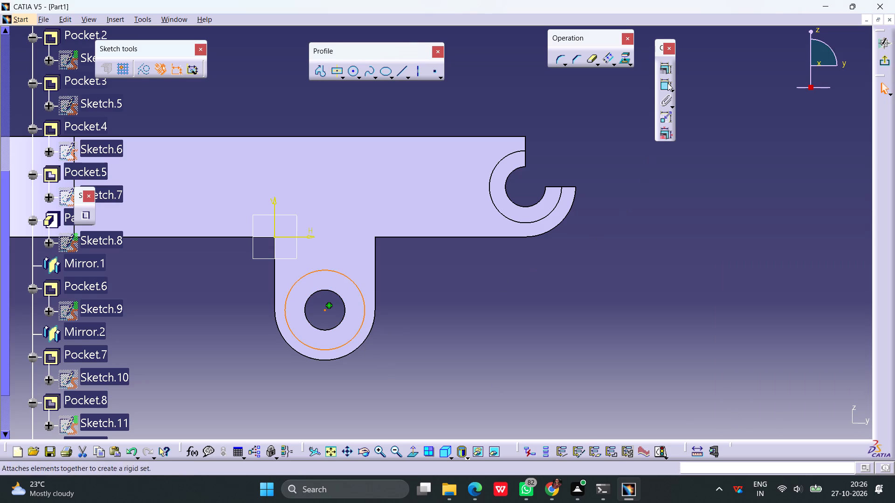
click(668, 83)
click(470, 313)
double_click(477, 313)
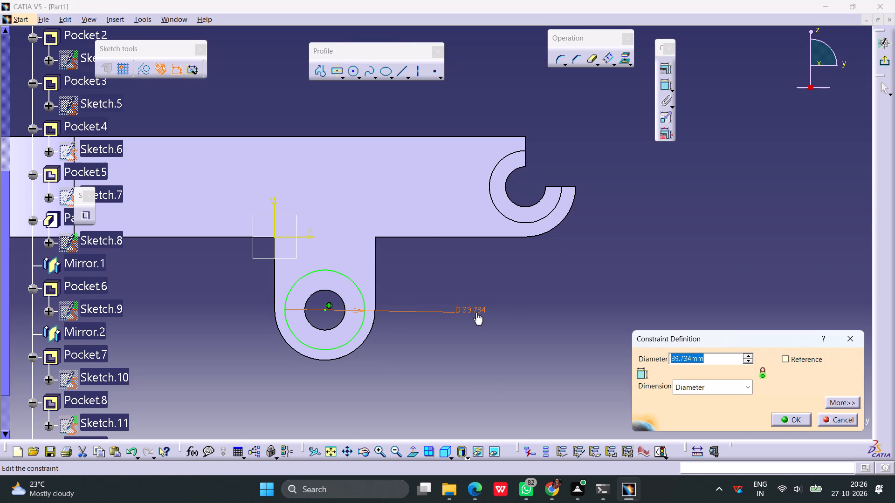
text(36)
key(Return)
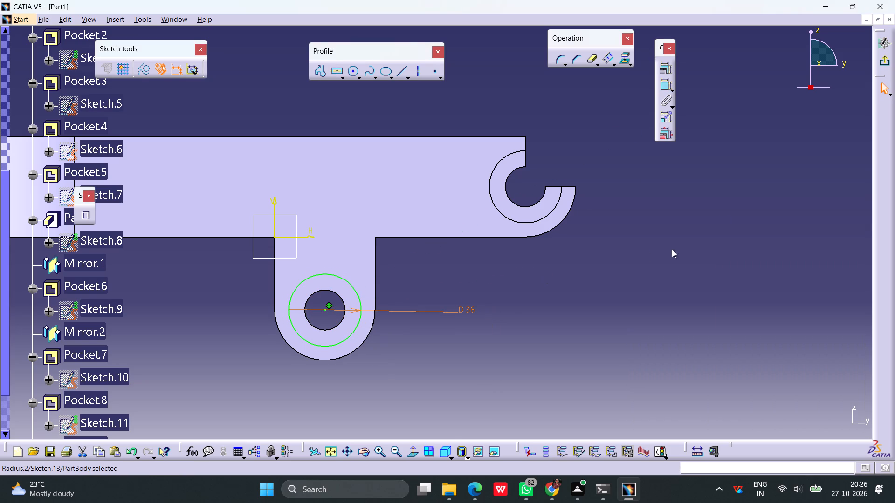
Exit the sketch and pocket the 36 mm circle with the limit type Dimension and a depth of 5 mm.
click(881, 64)
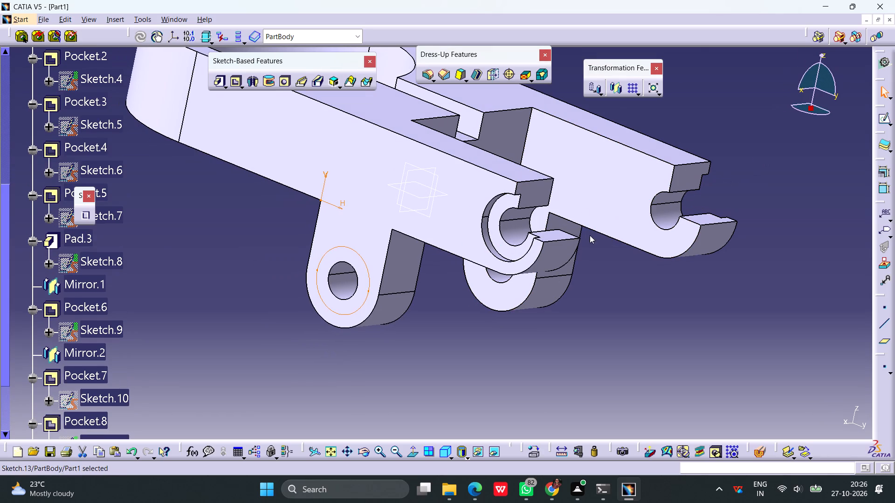
click(237, 80)
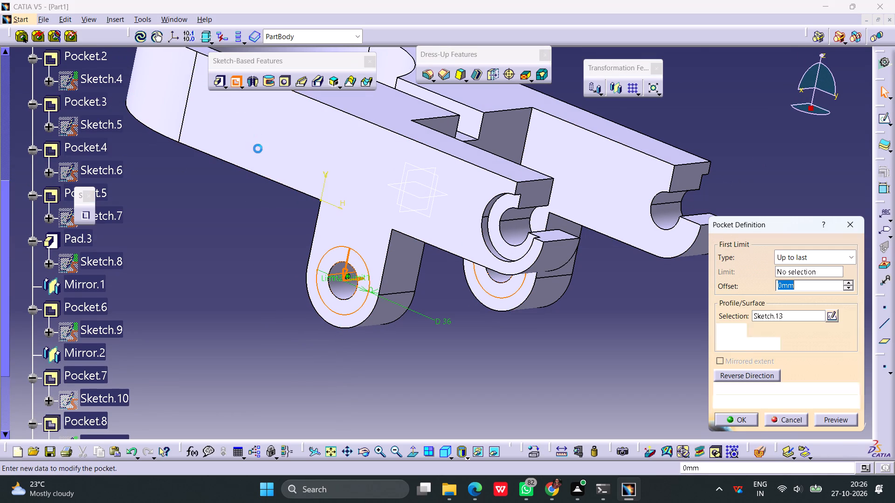
click(822, 260)
click(795, 271)
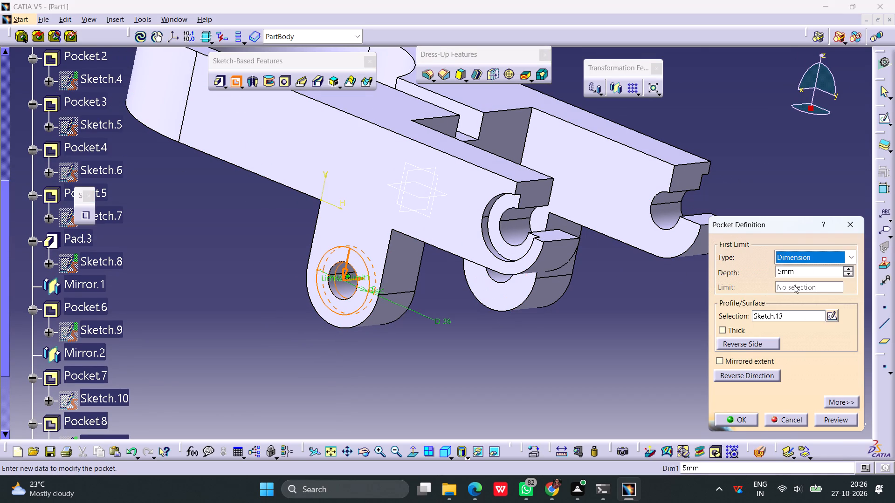
click(744, 424)
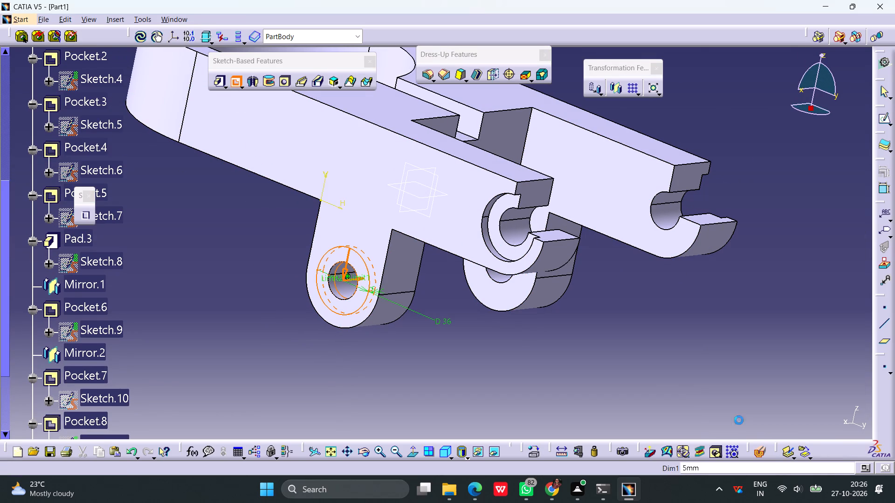
click(588, 358)
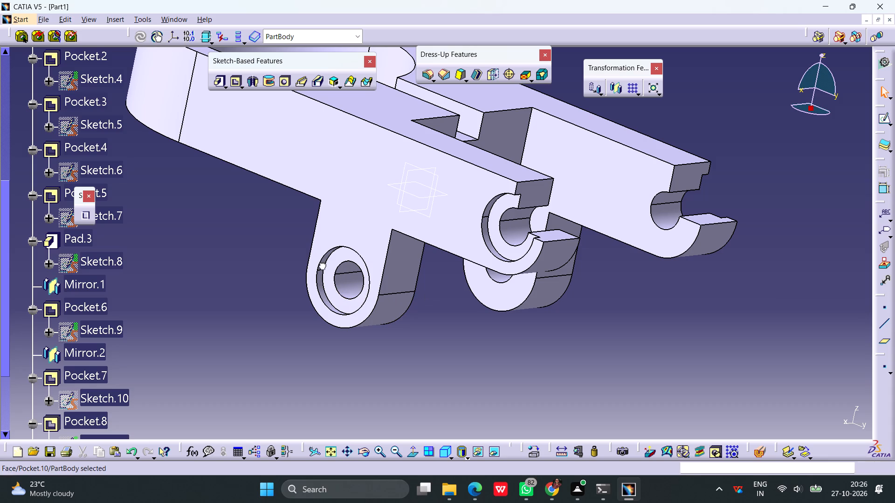
Mirror the 36 mm counterbore pocket about the yz plane onto the opposite lug.
click(321, 264)
click(614, 88)
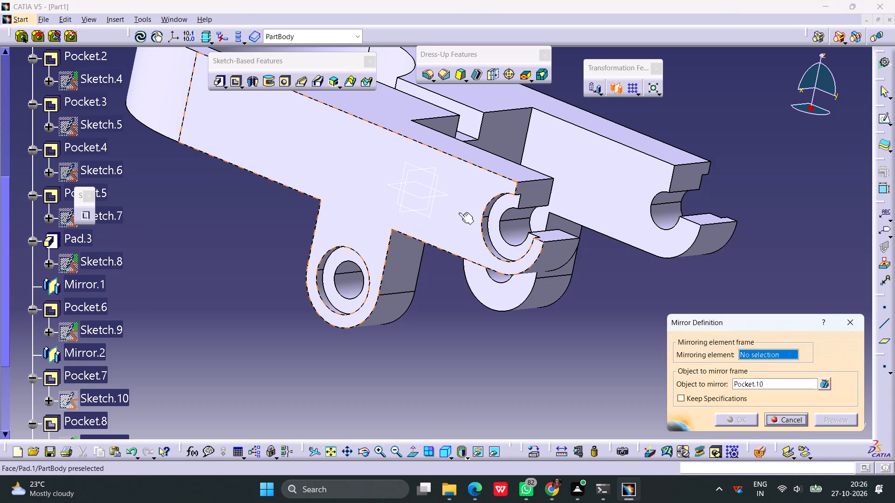
click(430, 209)
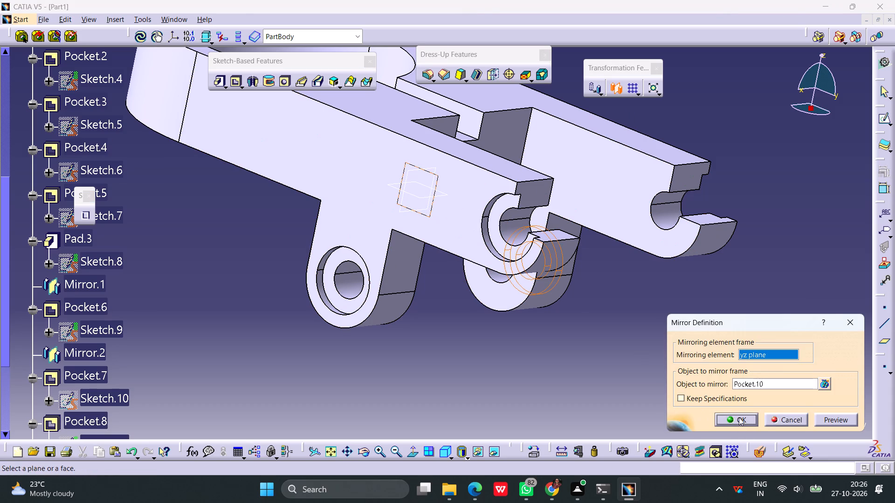
click(739, 417)
click(698, 348)
Save the finished bracket as the CATIA part file Part1 in the internship folder.
ctrl+middle_drag(647, 292, 647, 317)
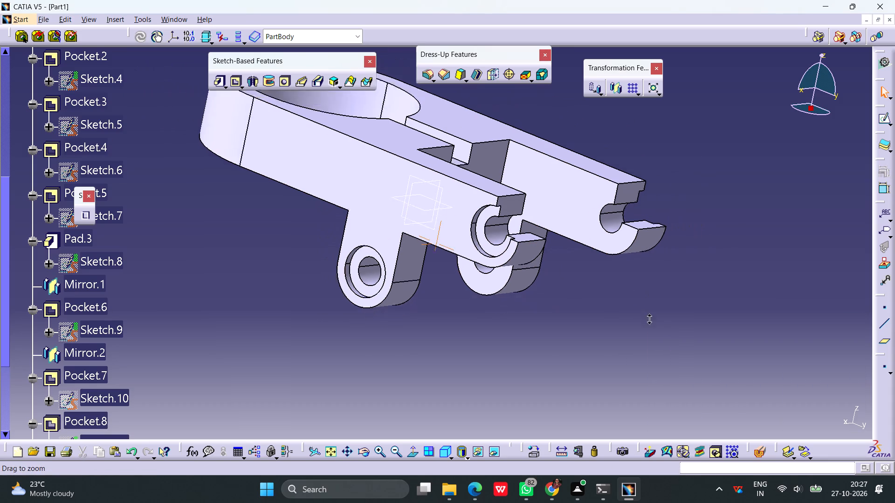
ctrl+middle_drag(647, 317, 641, 351)
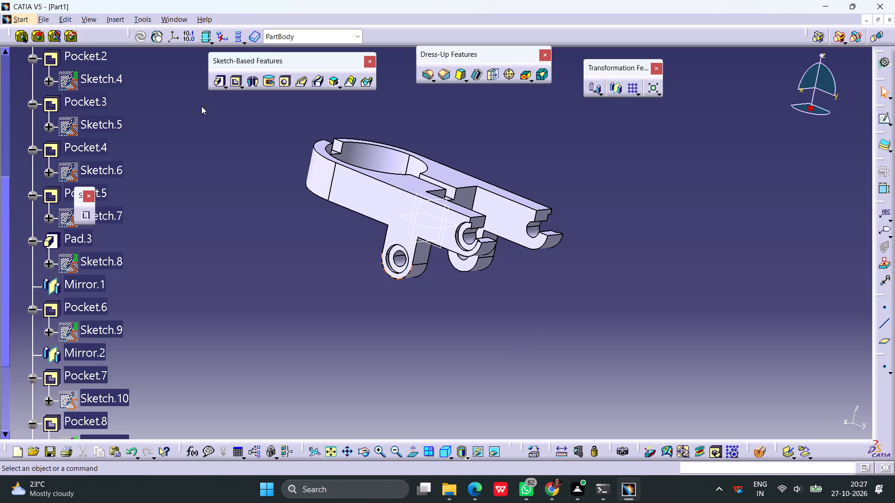
click(41, 19)
click(73, 124)
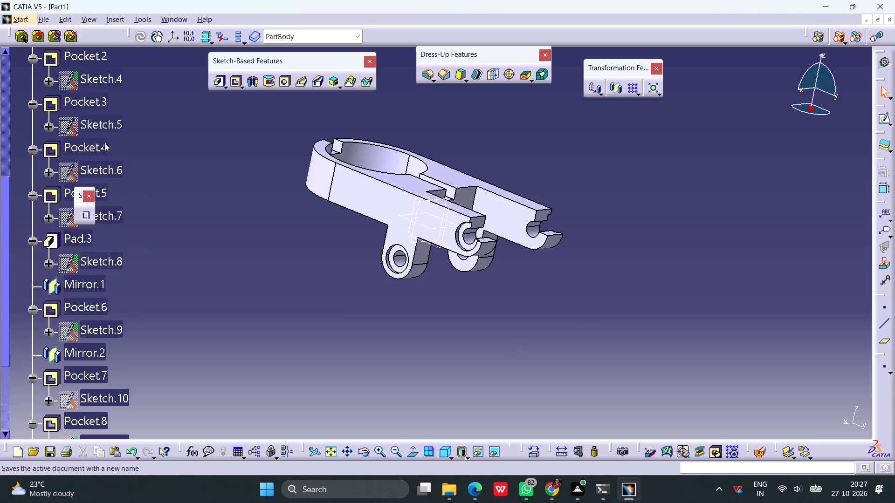
click(614, 336)
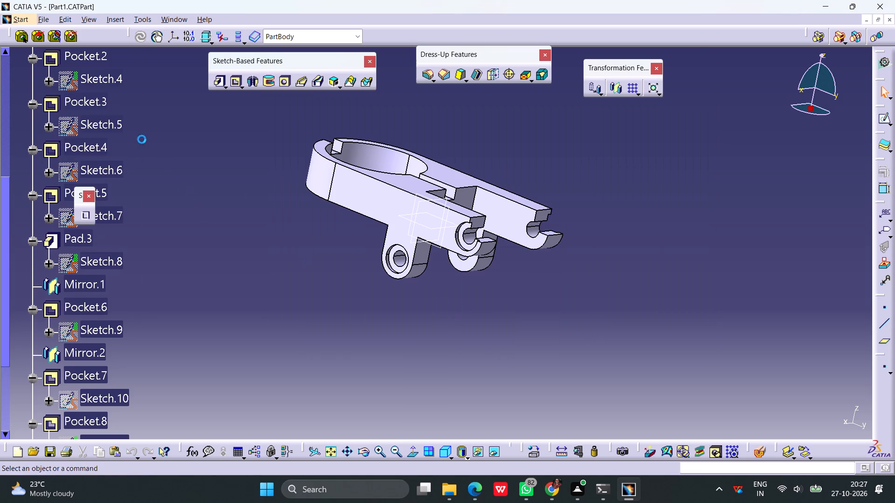
Save a copy of the part in igs format, named Part1, in the internship folder.
click(40, 17)
click(92, 118)
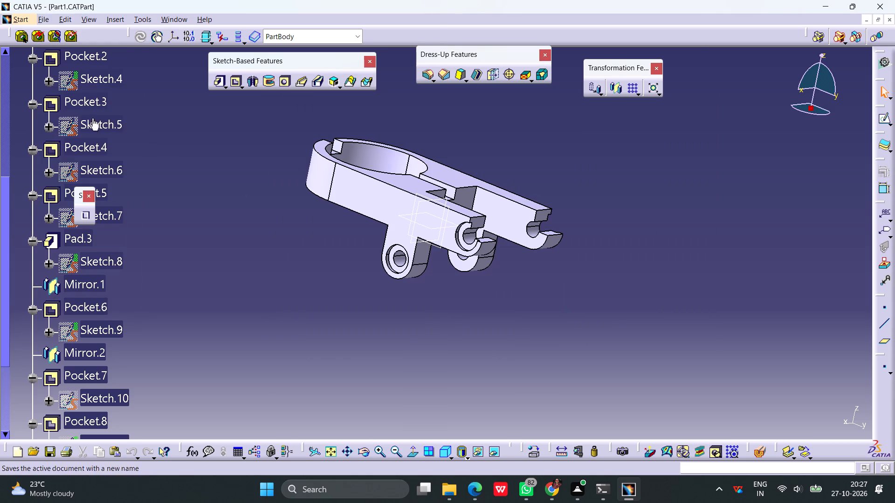
click(434, 290)
click(365, 320)
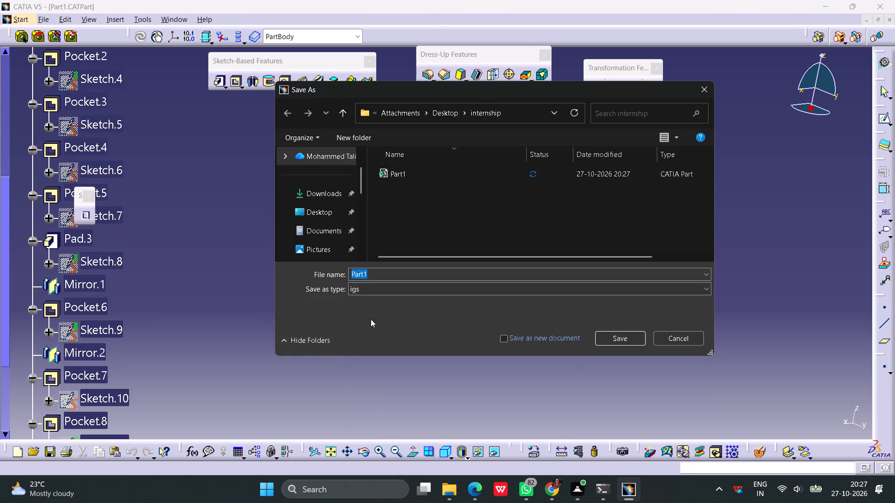
click(638, 341)
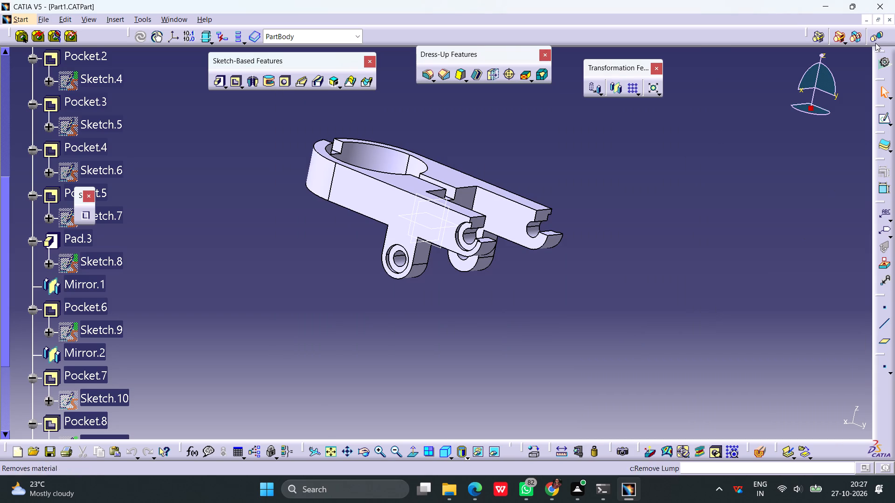
Close the part document and stop the macro recording.
click(888, 19)
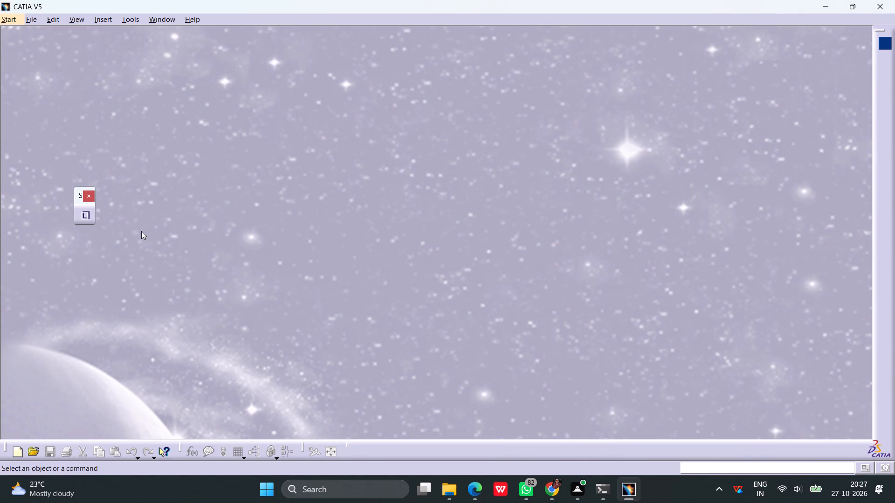
click(88, 217)
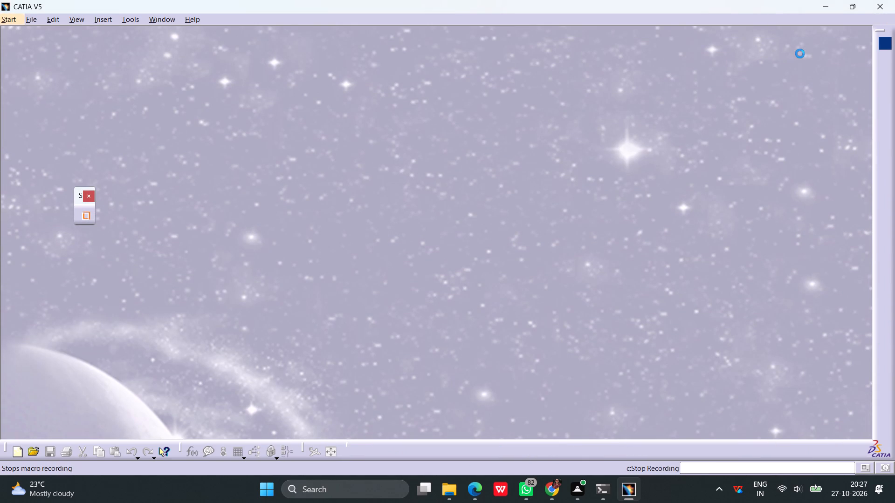
Close CATIA.
click(878, 10)
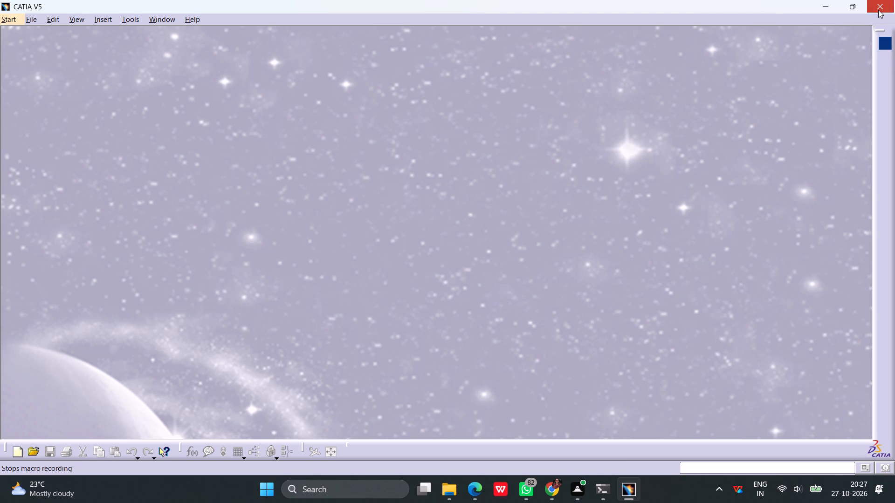